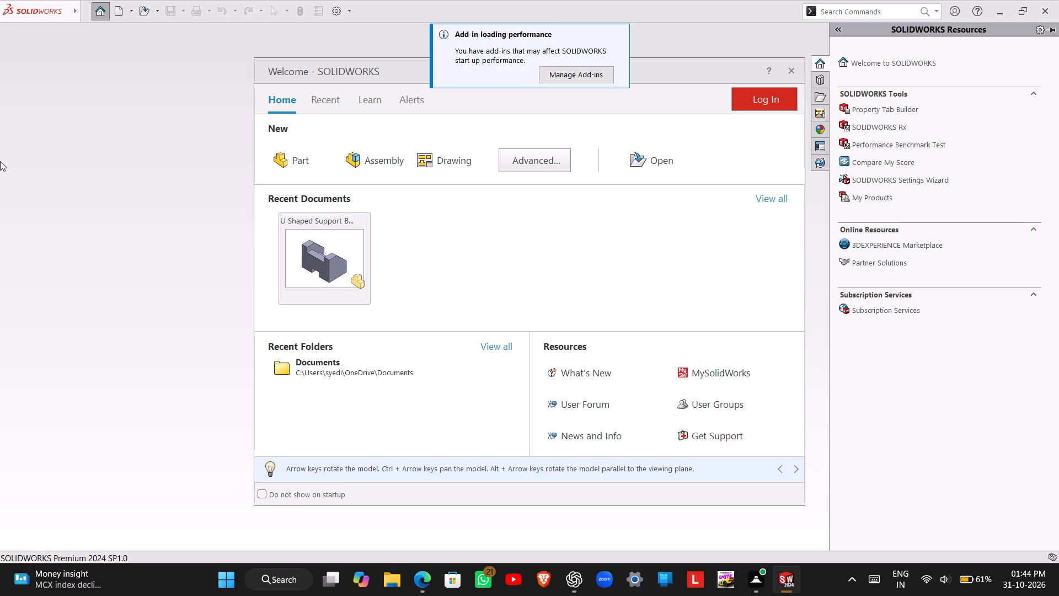
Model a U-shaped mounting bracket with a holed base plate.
Create a new part document.
{"action": "left_click", "coordinate": [301, 166]}
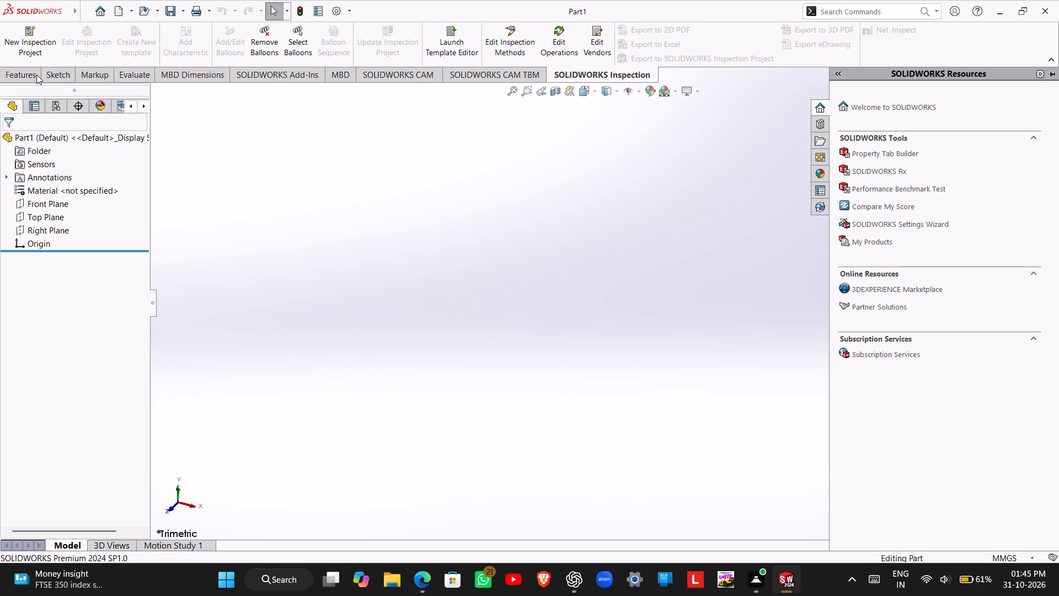
Start a new sketch on the Front Plane.
{"action": "left_click", "coordinate": [51, 71]}
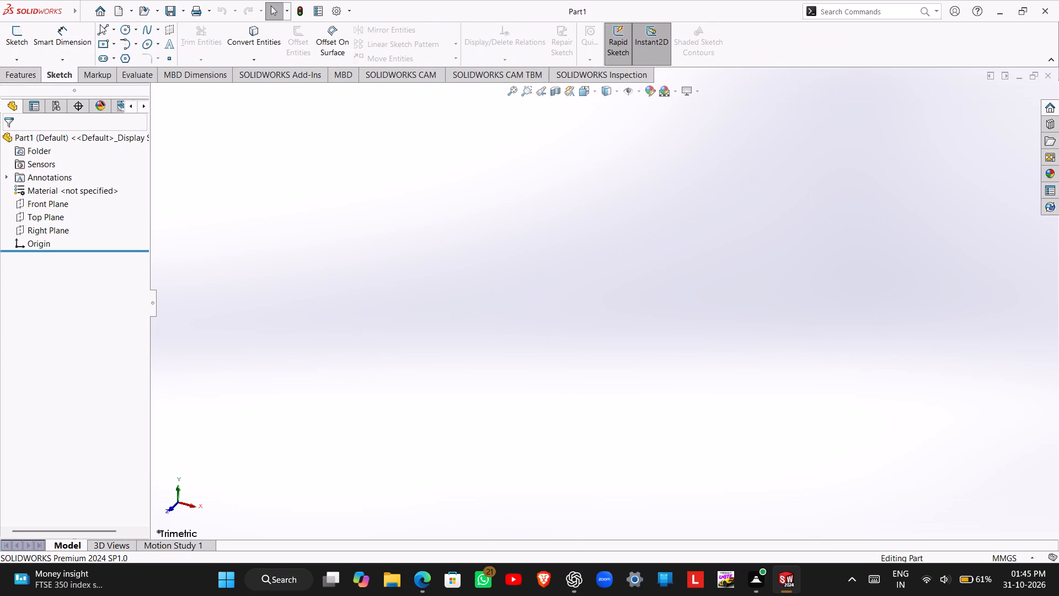
{"action": "left_click", "coordinate": [103, 29]}
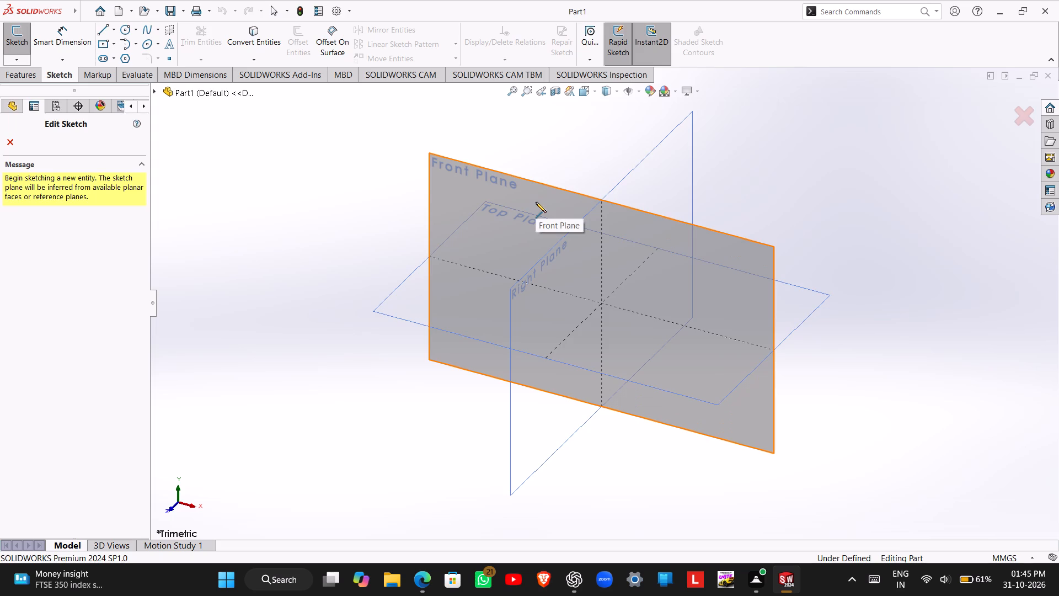
{"action": "left_click", "coordinate": [536, 202]}
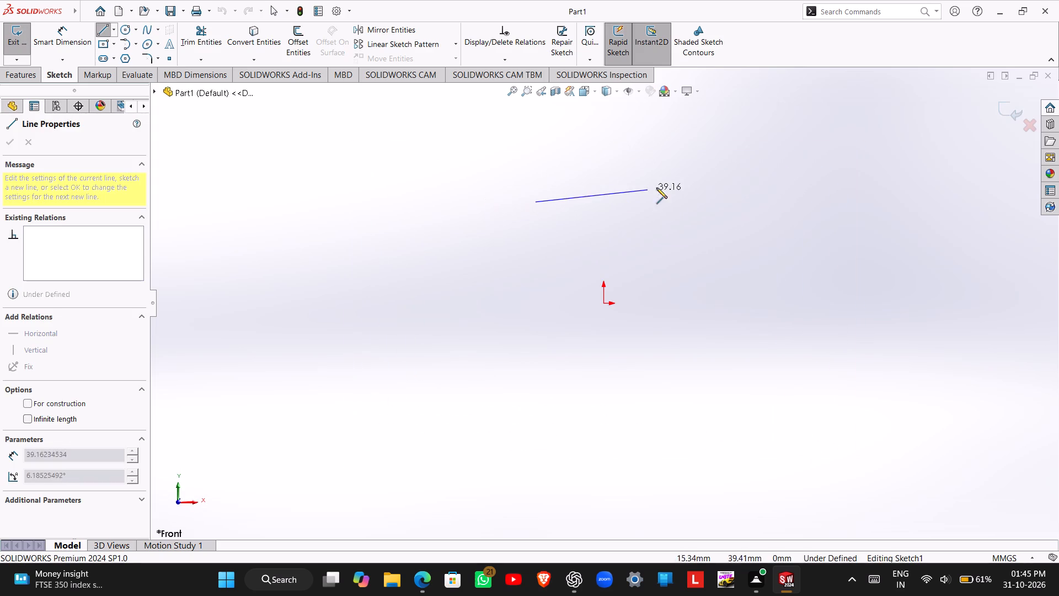
{"action": "key", "text": "Escape"}
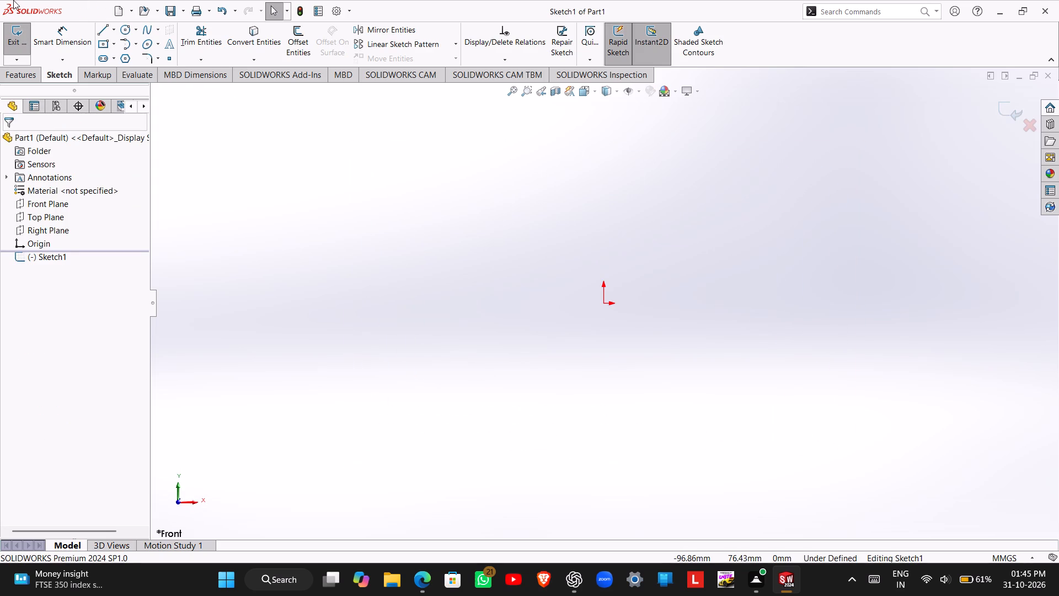
Sketch a T-slotted block outline from the origin, about 60 by 40 mm with an about 18 mm top opening, leaving the slot's left shoulder open.
{"action": "left_click", "coordinate": [108, 30]}
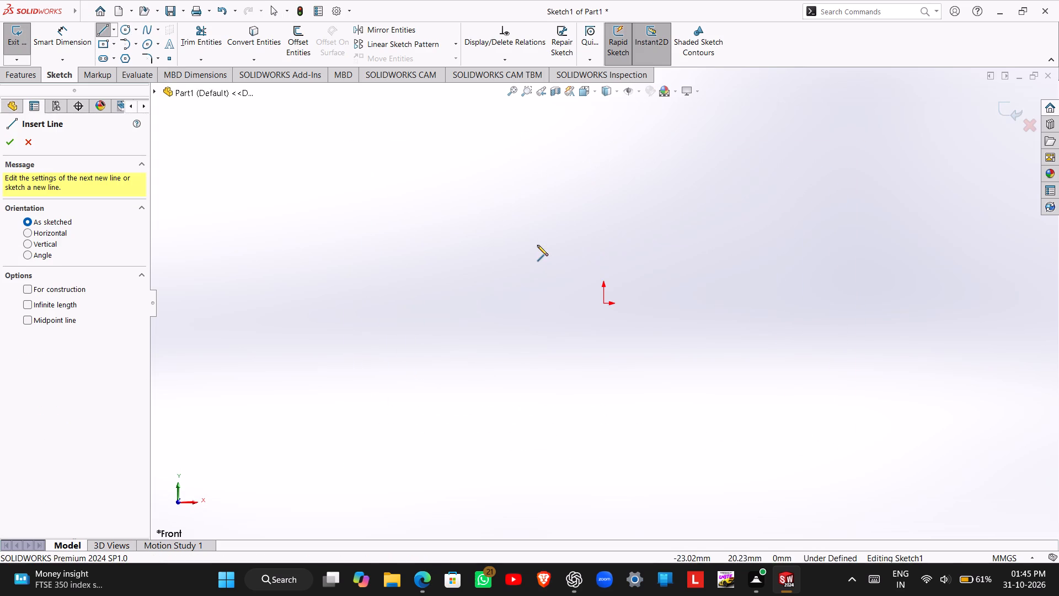
{"action": "left_click", "coordinate": [603, 301]}
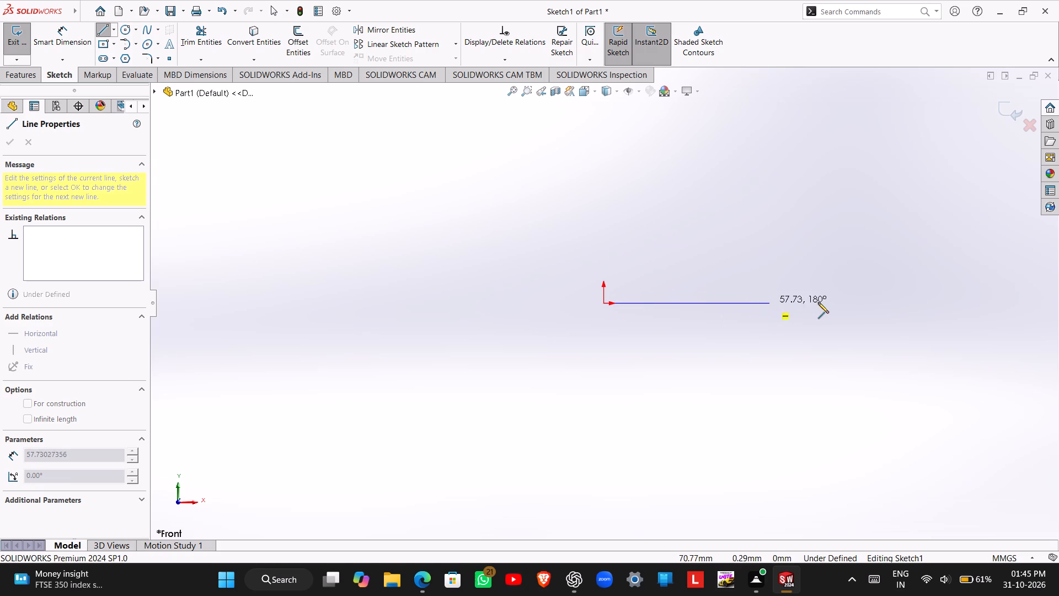
{"action": "left_click", "coordinate": [777, 304]}
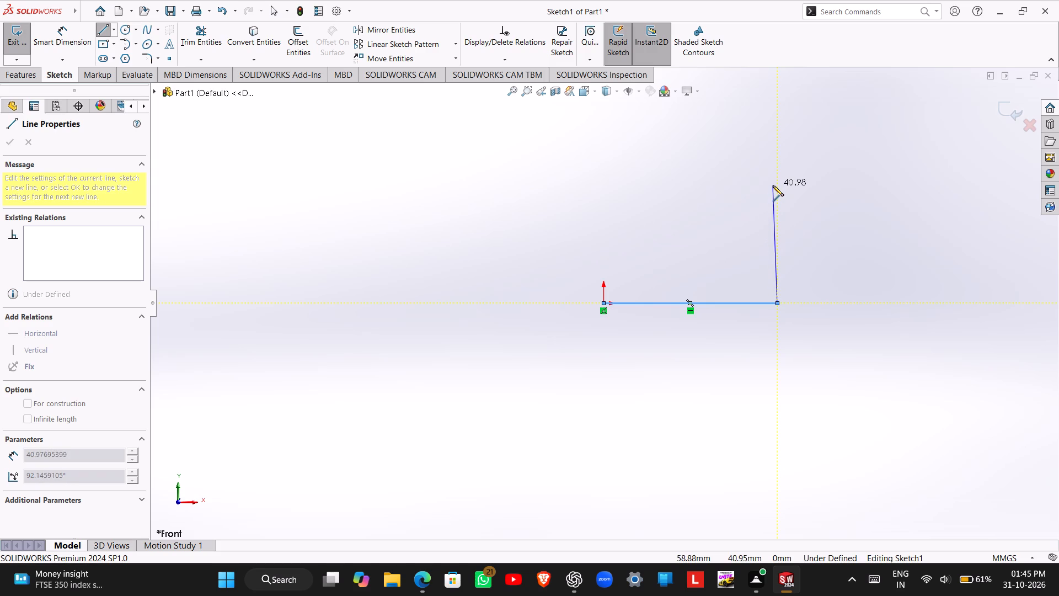
{"action": "left_click", "coordinate": [775, 186]}
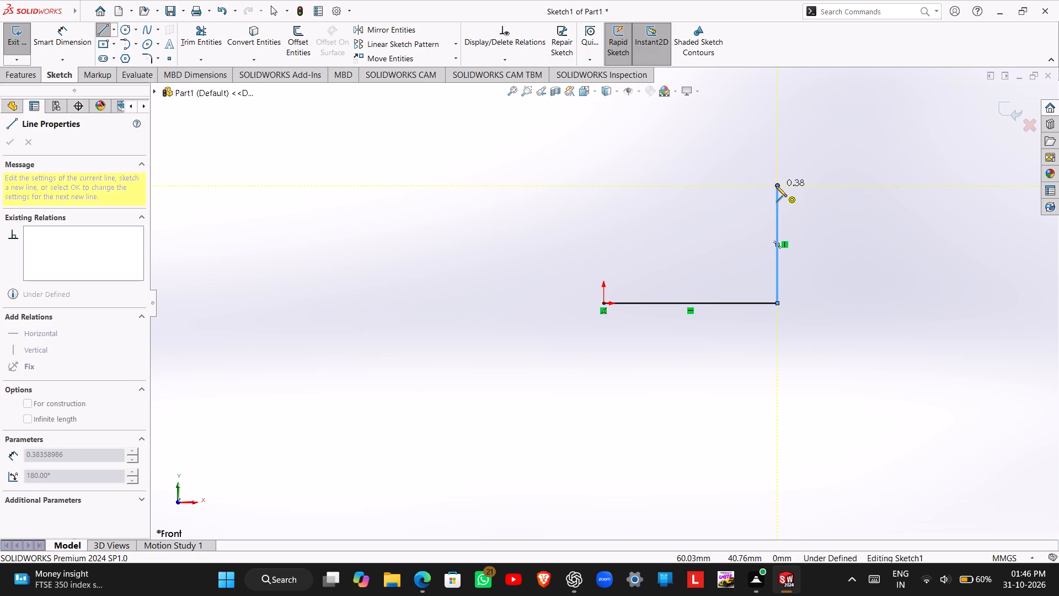
{"action": "left_click", "coordinate": [717, 185]}
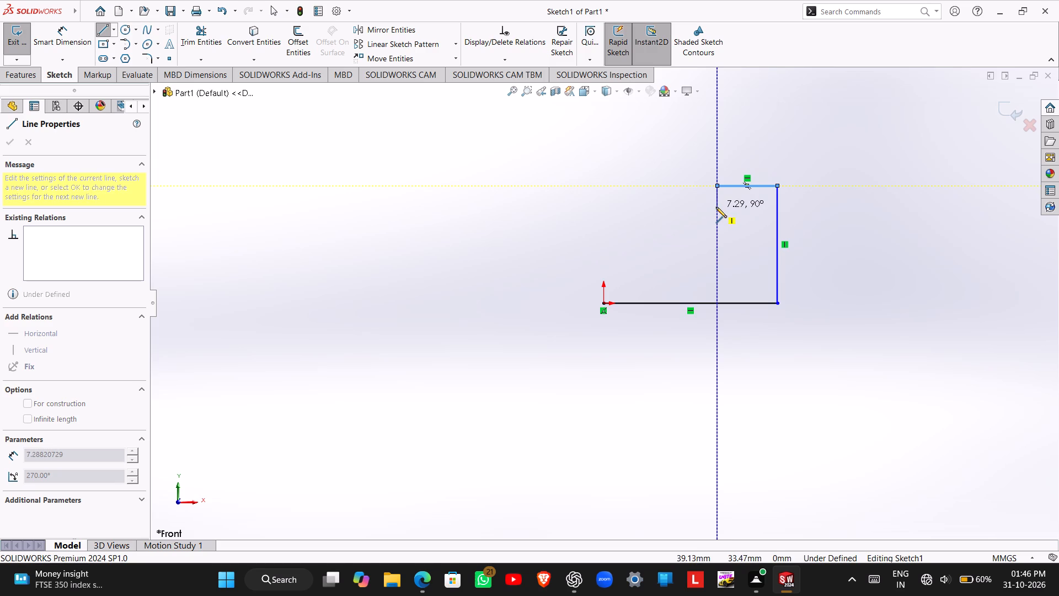
{"action": "left_click", "coordinate": [716, 207]}
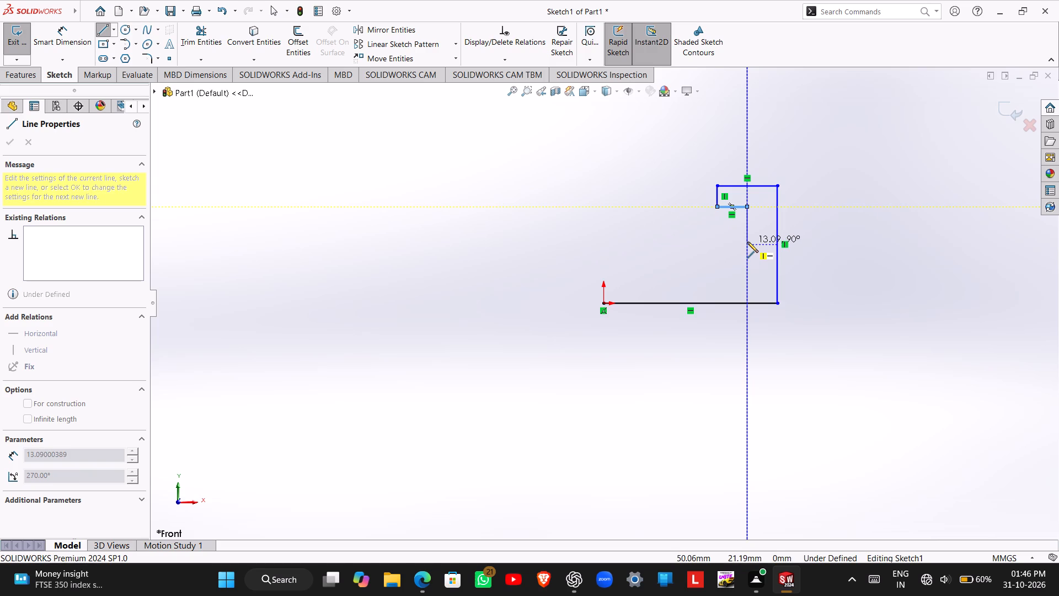
{"action": "left_click", "coordinate": [747, 242]}
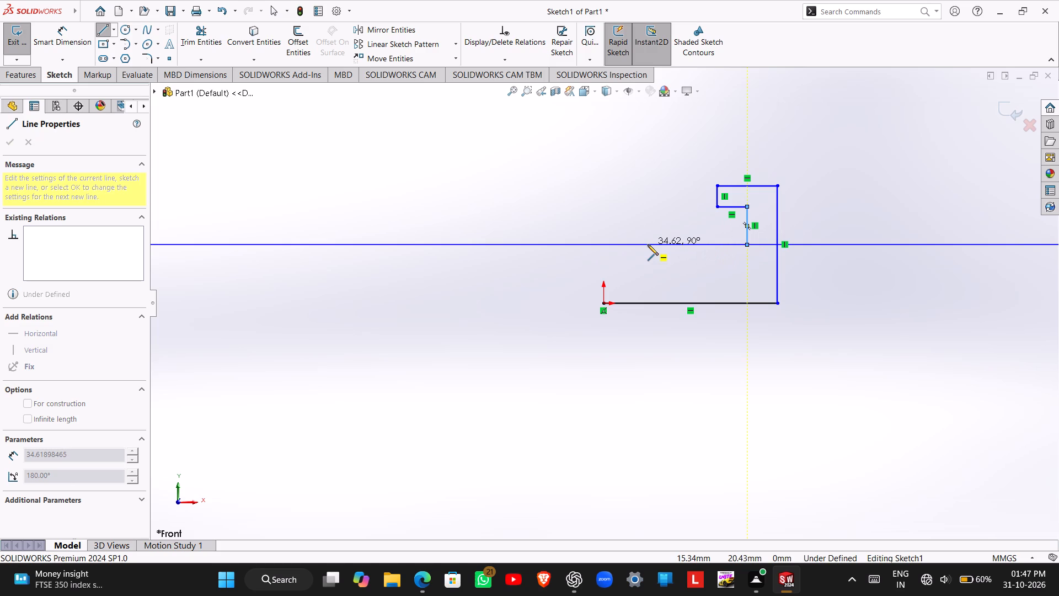
{"action": "left_click", "coordinate": [645, 244]}
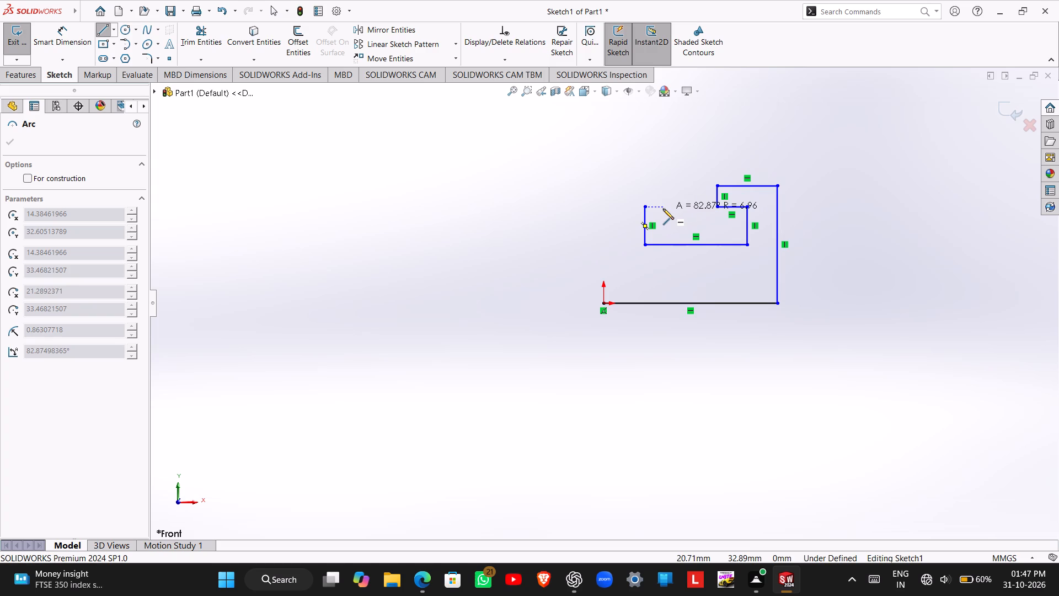
{"action": "left_click", "coordinate": [664, 206]}
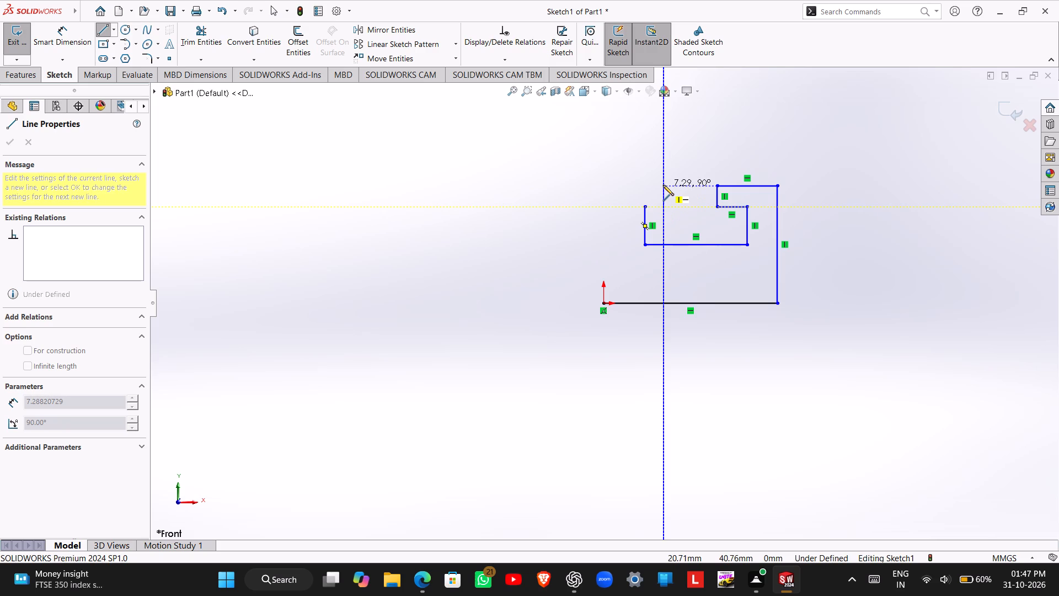
{"action": "left_click", "coordinate": [663, 185]}
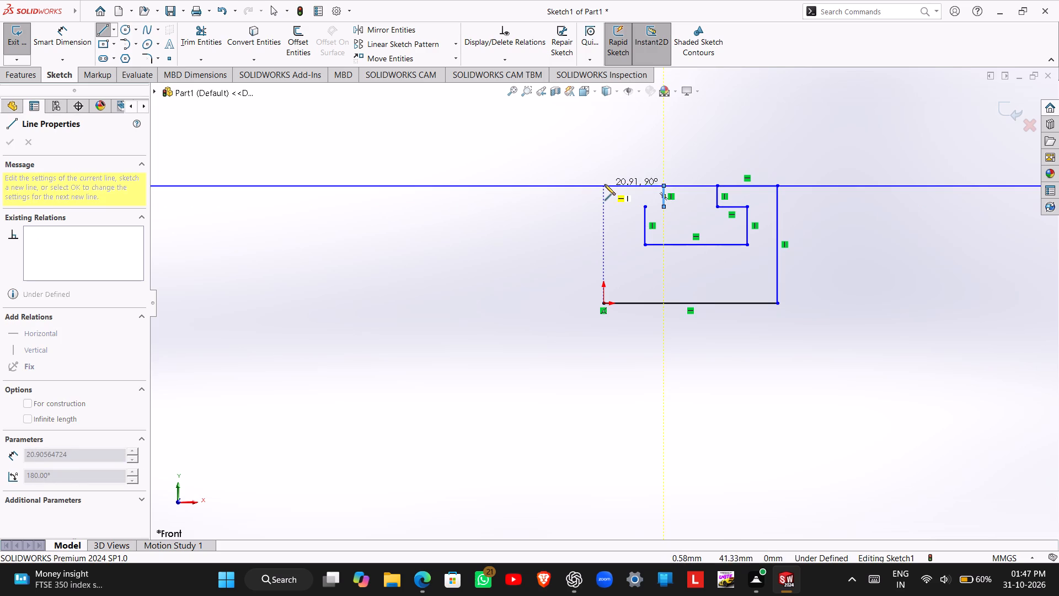
{"action": "left_click", "coordinate": [603, 185]}
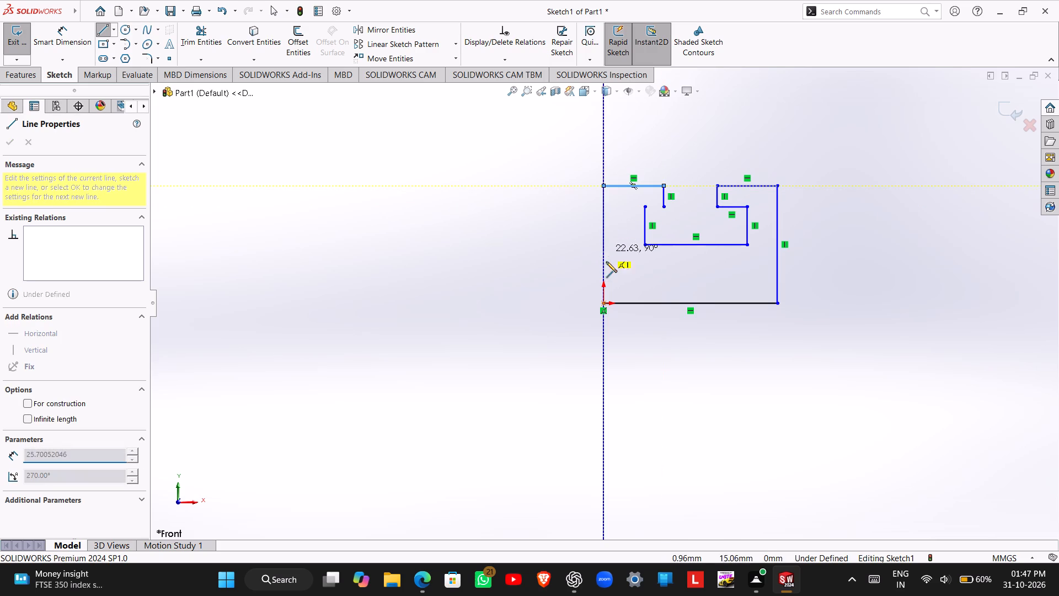
{"action": "left_click", "coordinate": [602, 302]}
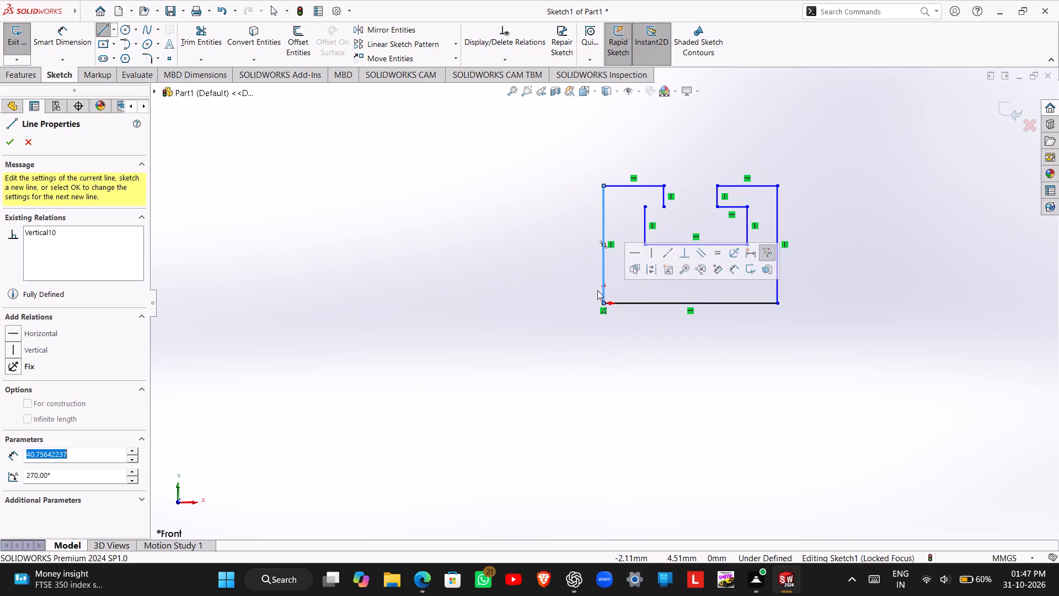
{"action": "key", "text": "Escape"}
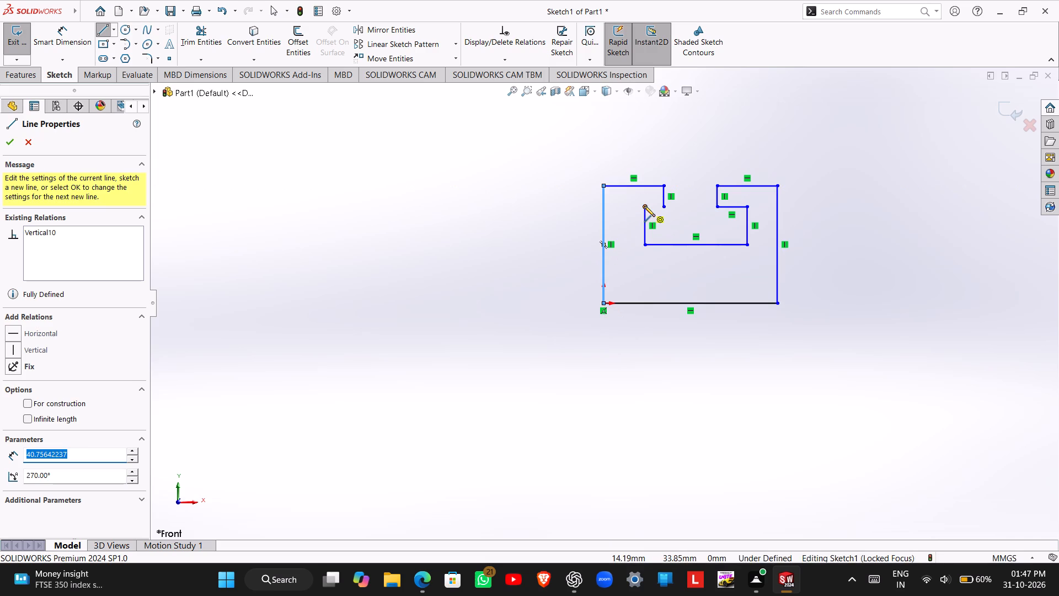
Close the gap at the T-slot's left shoulder with a horizontal line about 6.5 mm long.
{"action": "left_click", "coordinate": [644, 206]}
{"action": "left_click", "coordinate": [662, 205]}
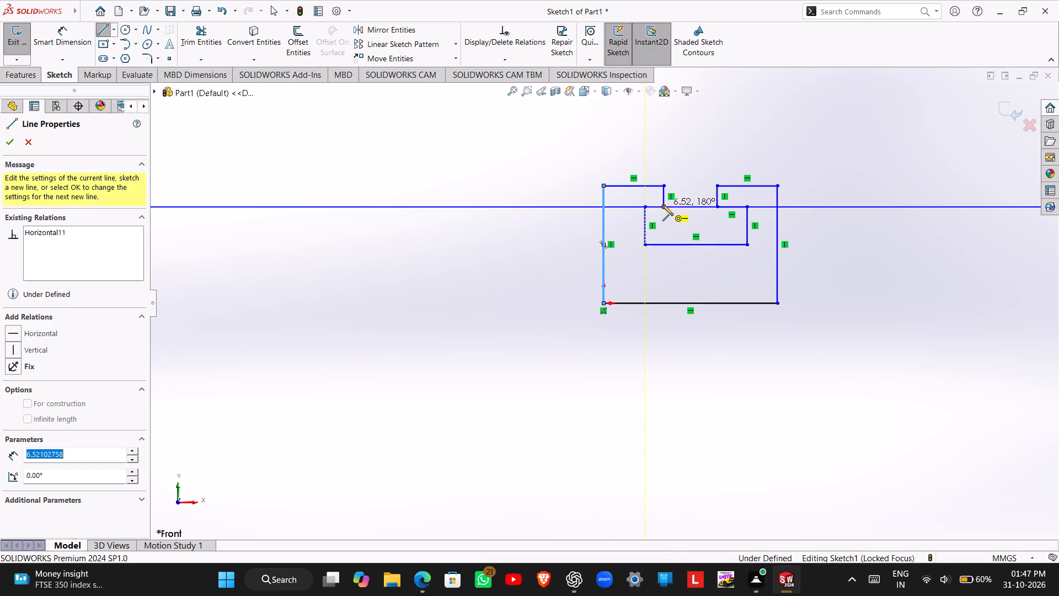
{"action": "key", "text": "Escape"}
{"action": "key", "text": "Escape"}
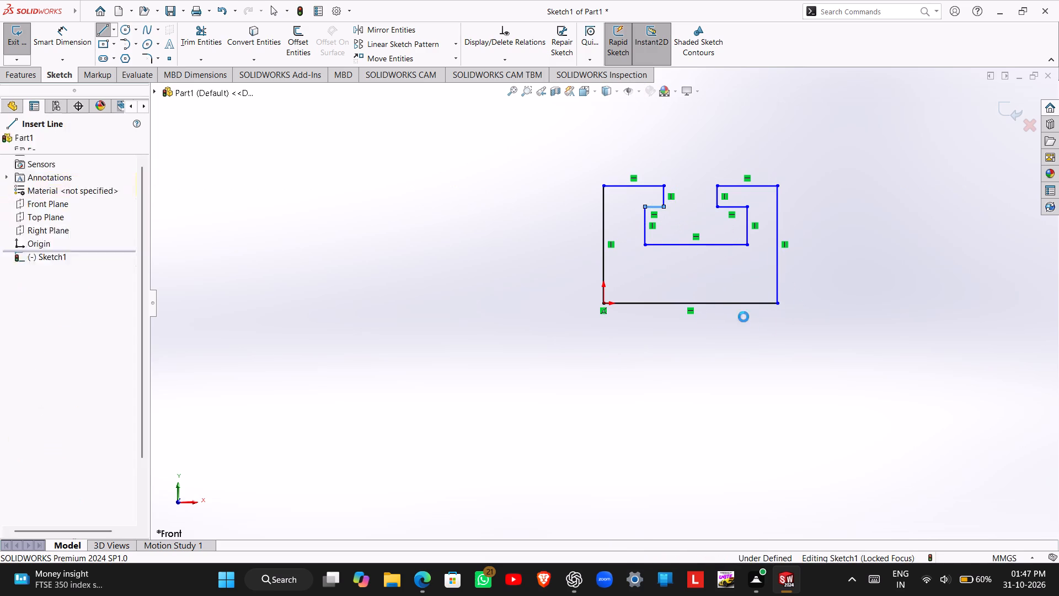
Dimension the block profile's bottom edge to 60 mm and its left edge to 40 mm.
{"action": "right_click_drag", "start_coordinate": [732, 415], "coordinate": [728, 346]}
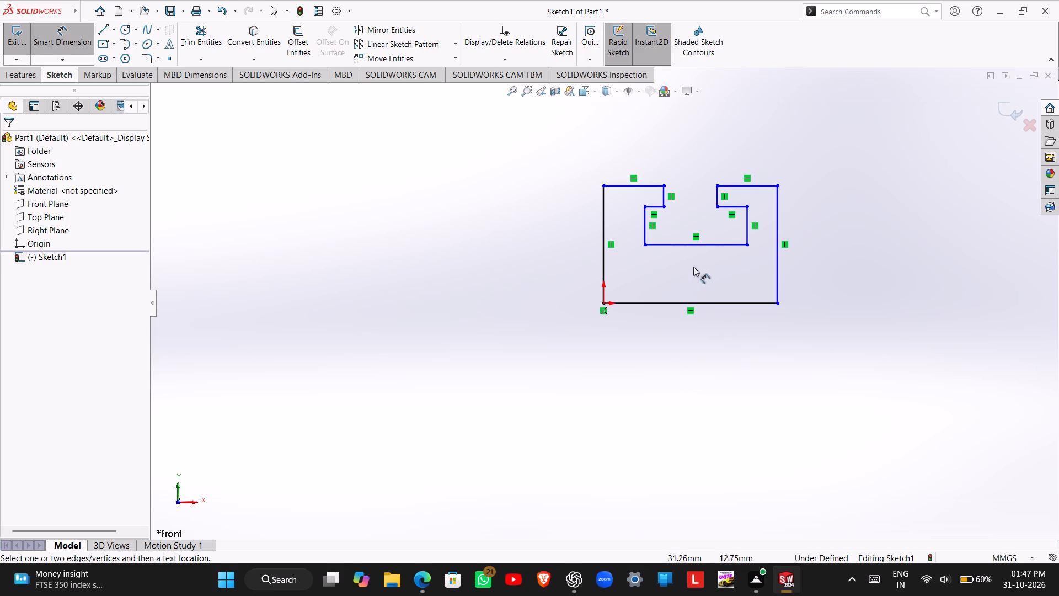
{"action": "left_click", "coordinate": [712, 301]}
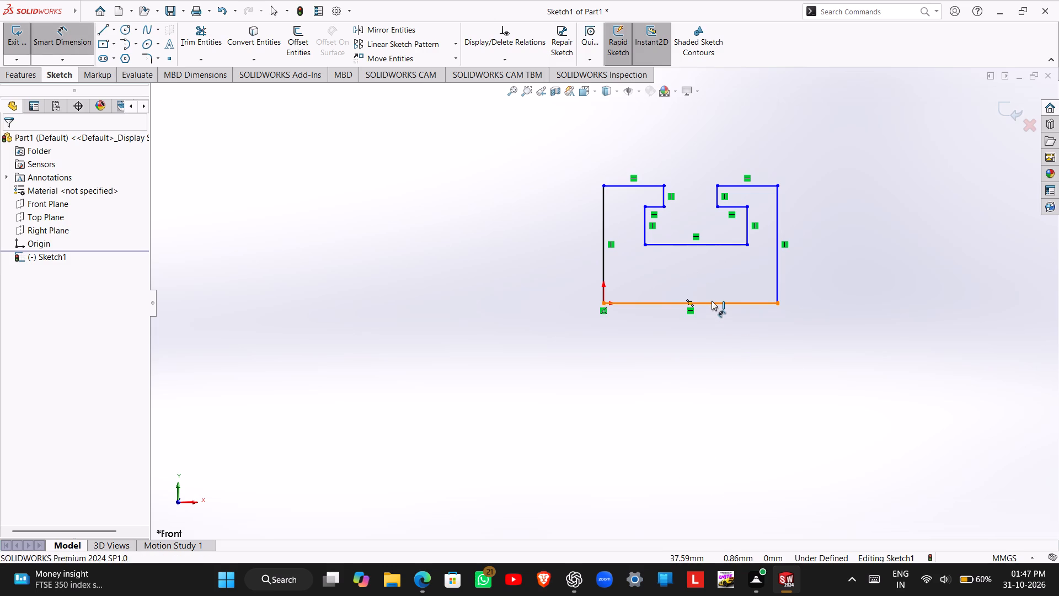
{"action": "left_click", "coordinate": [734, 366]}
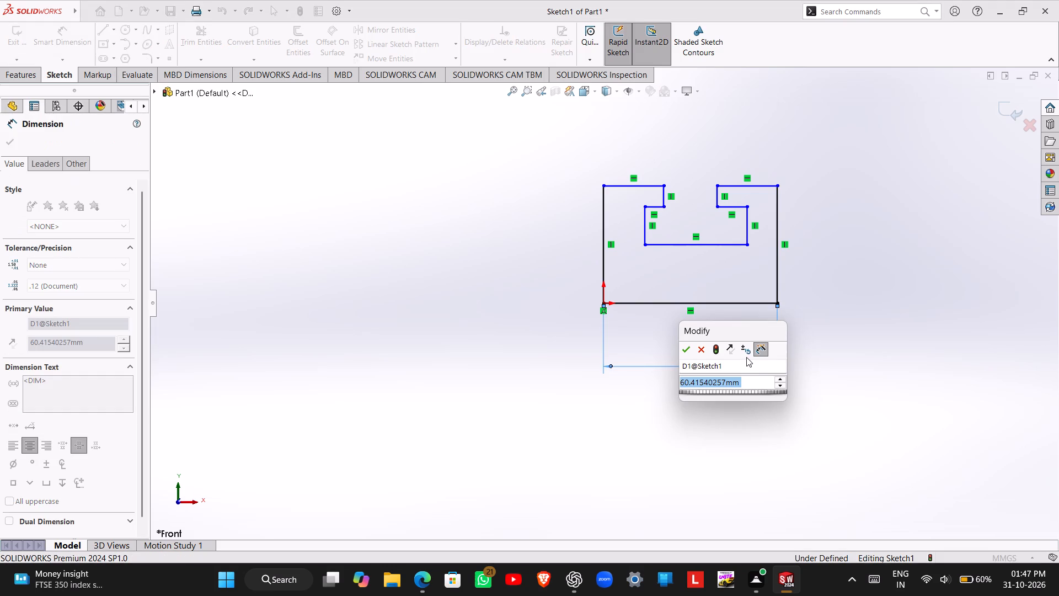
{"action": "type", "text": "60"}
{"action": "key", "text": "Return"}
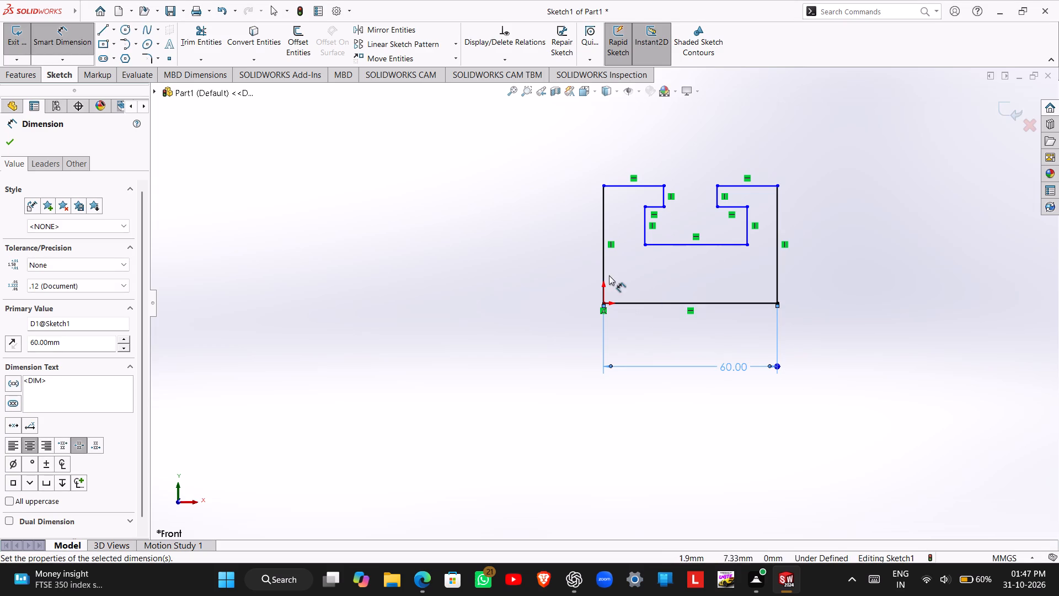
{"action": "left_click", "coordinate": [602, 260]}
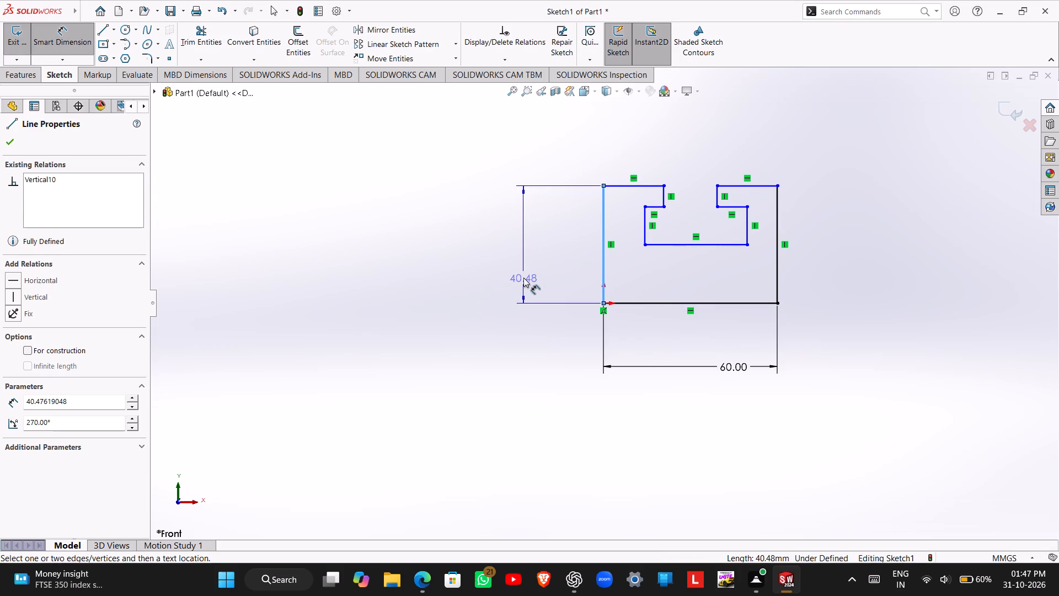
{"action": "left_click", "coordinate": [523, 278]}
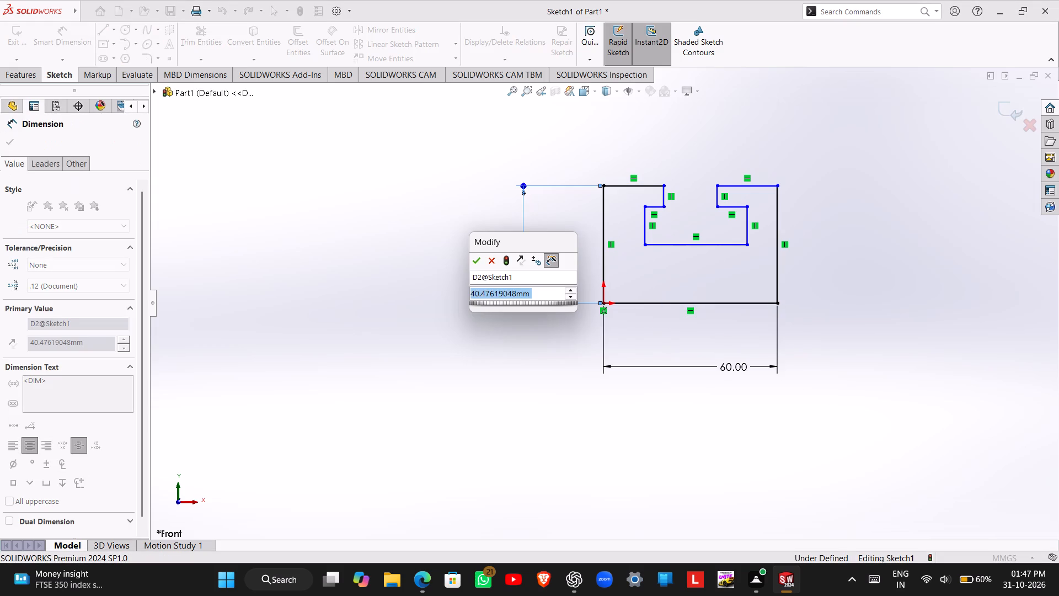
{"action": "type", "text": "40"}
{"action": "key", "text": "Return"}
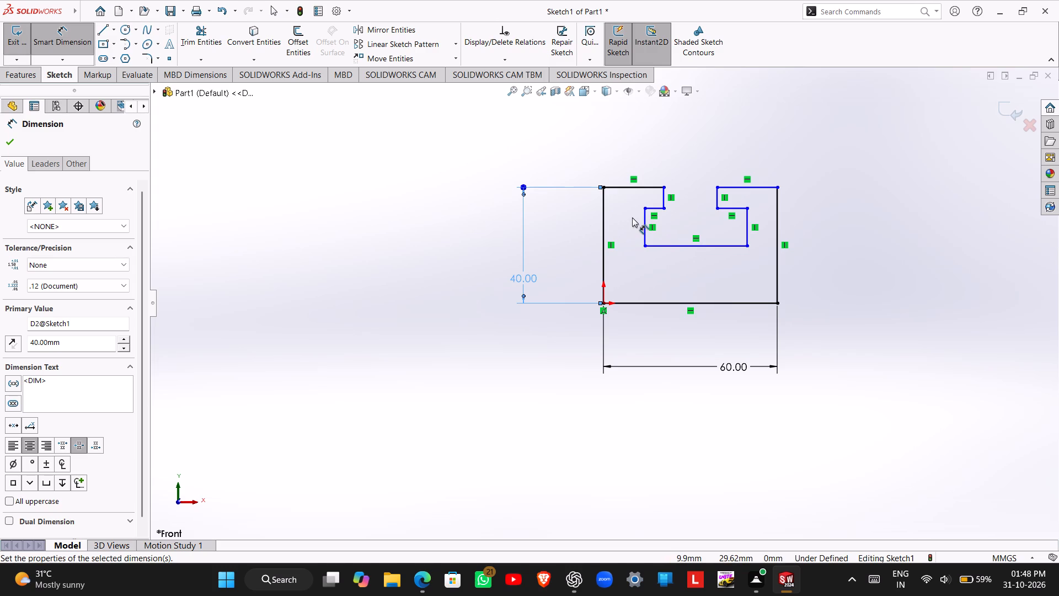
Dimension the T-slot's top opening between its two short vertical edges to 20 mm.
{"action": "left_click", "coordinate": [663, 197]}
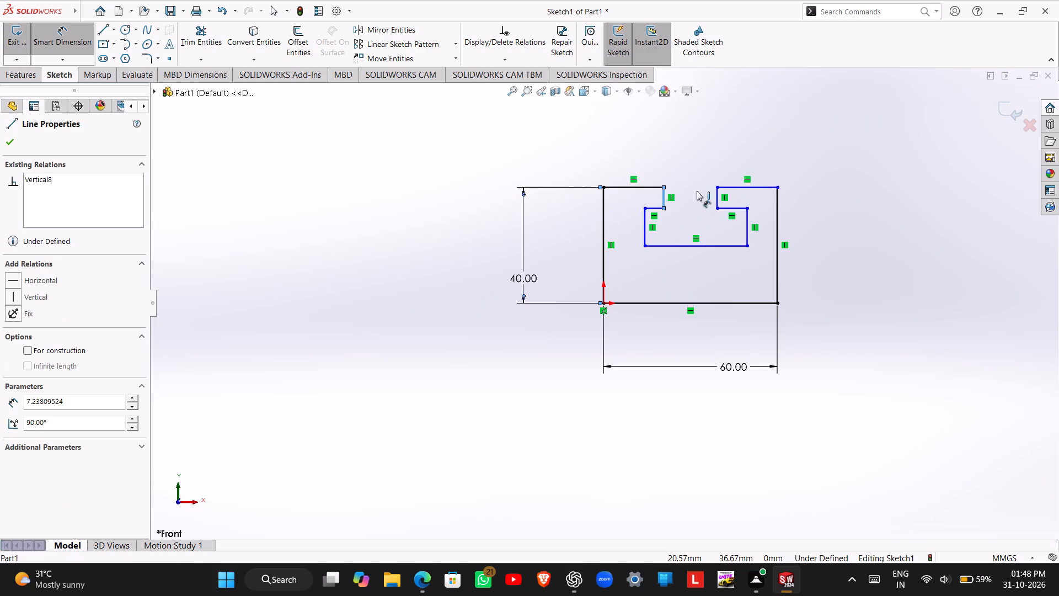
{"action": "left_click", "coordinate": [715, 196]}
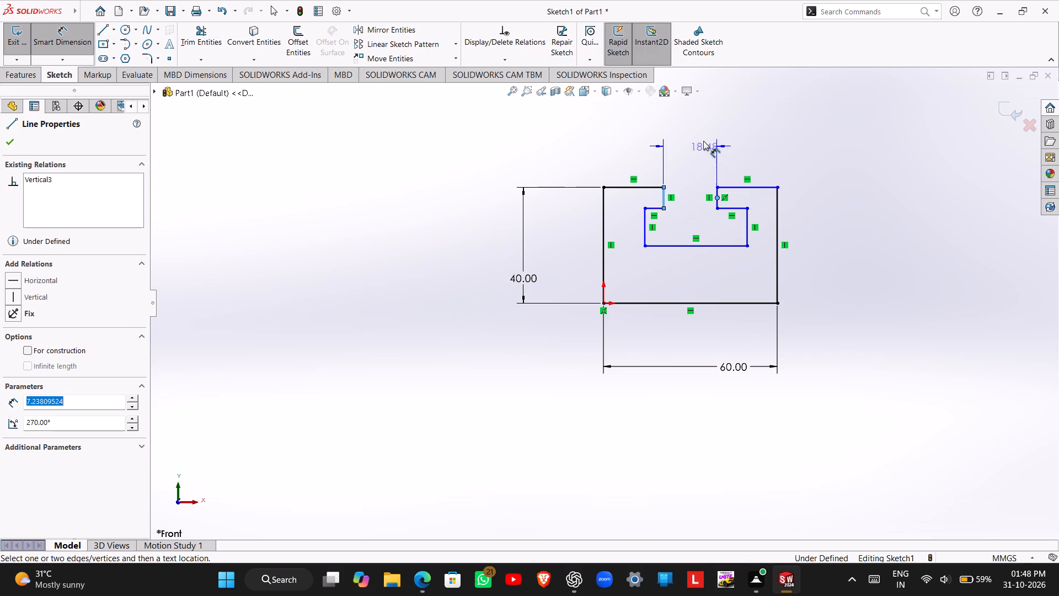
{"action": "left_click", "coordinate": [702, 126]}
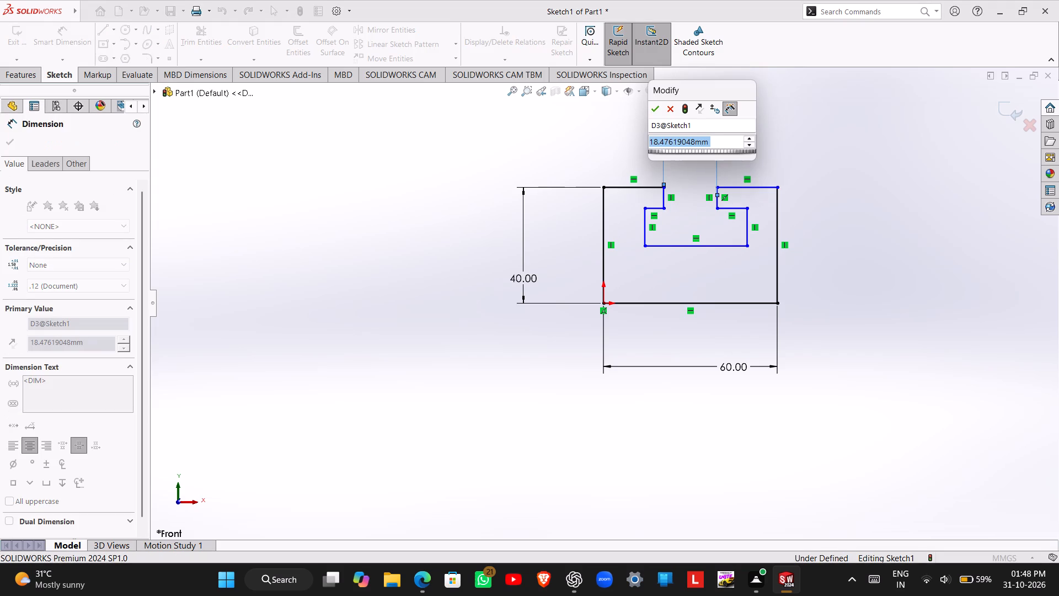
{"action": "type", "text": "20"}
{"action": "key", "text": "Return"}
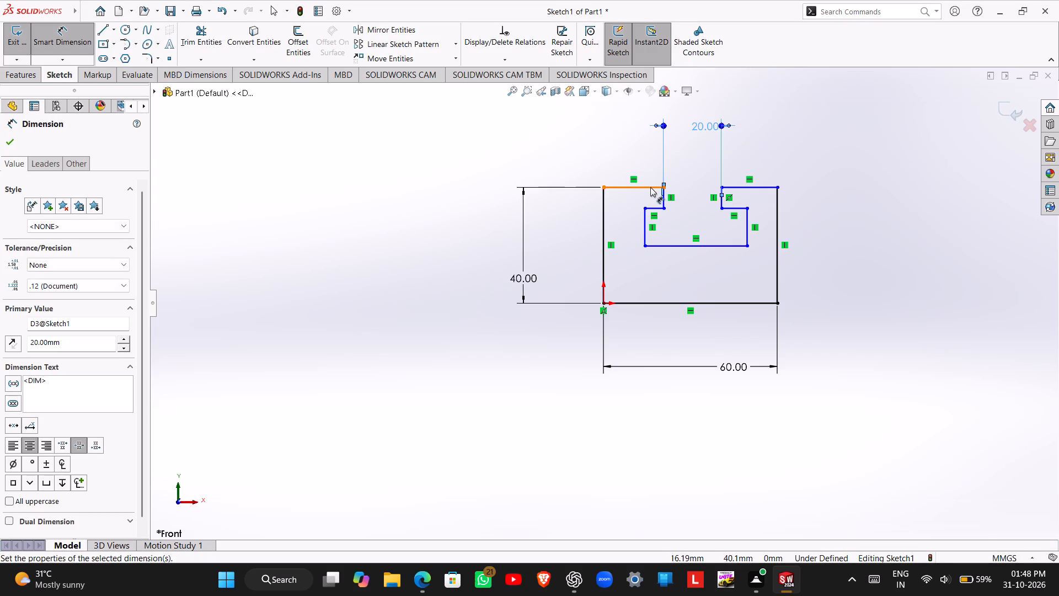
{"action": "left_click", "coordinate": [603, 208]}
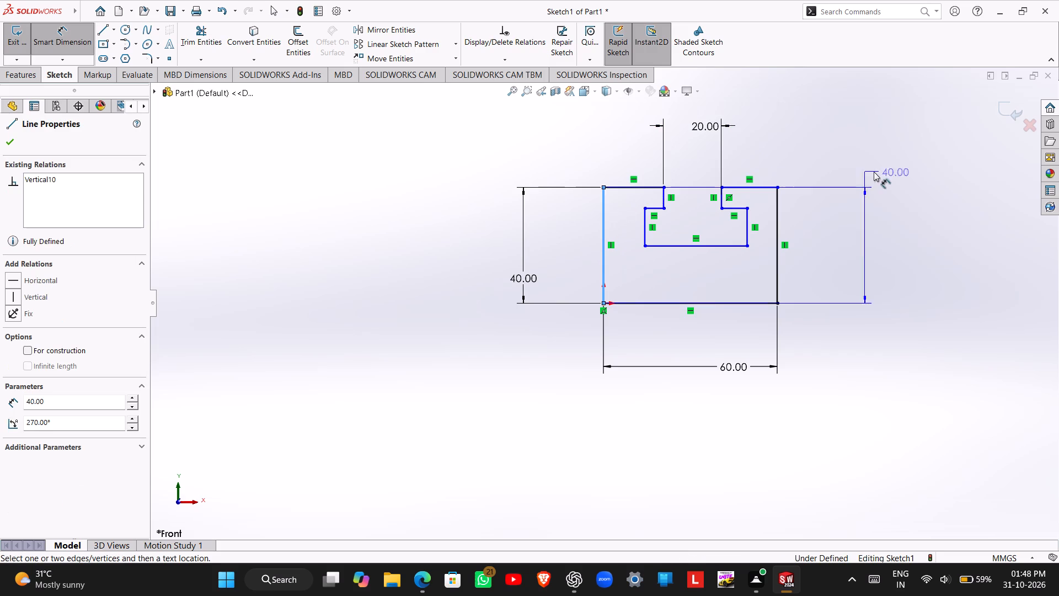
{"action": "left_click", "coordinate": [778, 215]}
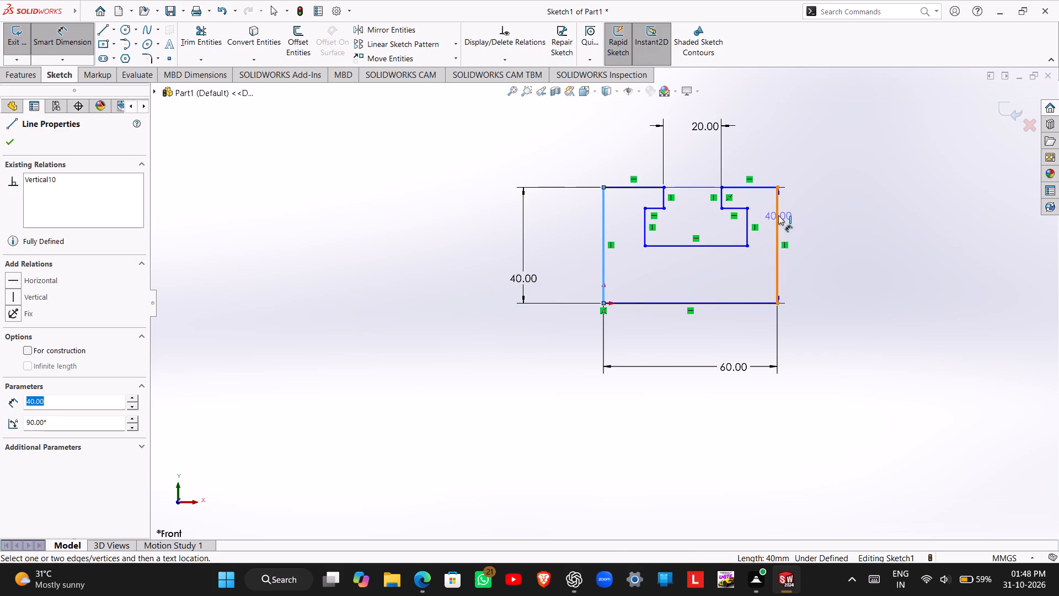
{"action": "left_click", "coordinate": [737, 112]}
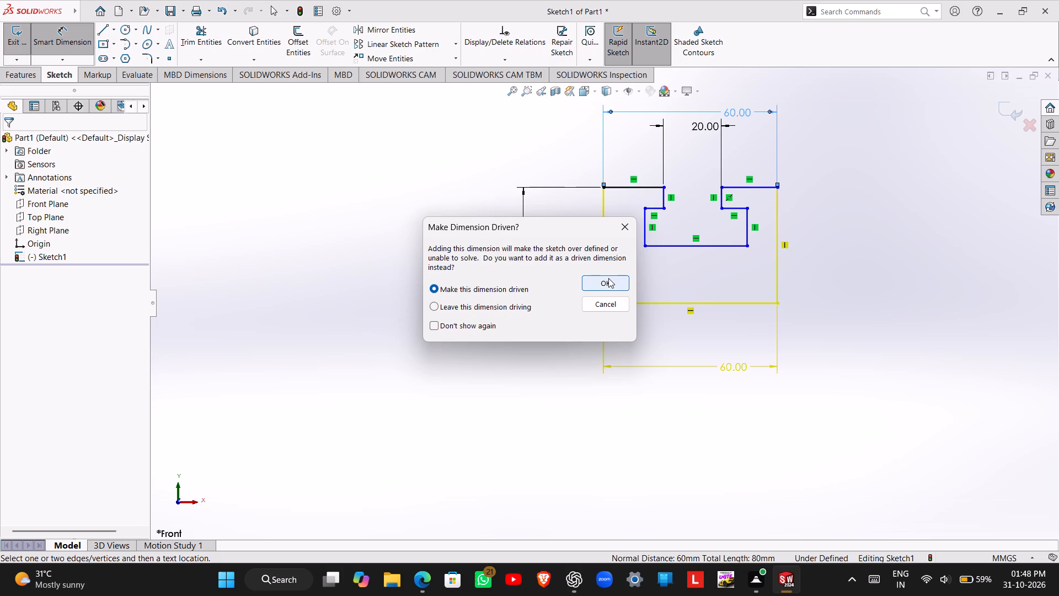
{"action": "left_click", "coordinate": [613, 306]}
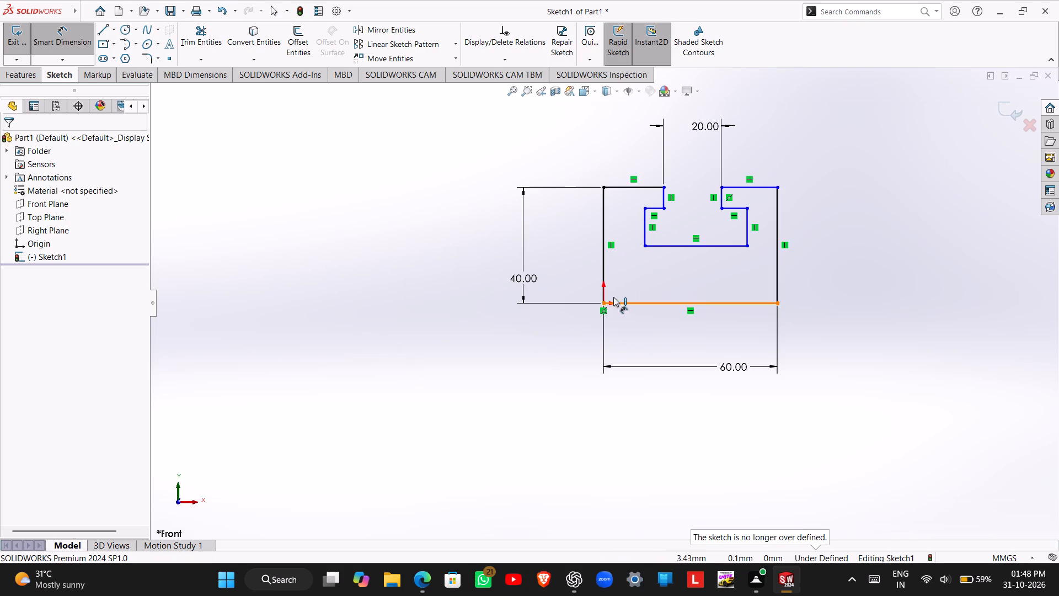
Dimension the T-slot's horizontal bottom edge to 35 mm.
{"action": "left_click", "coordinate": [667, 244]}
{"action": "left_click", "coordinate": [664, 273]}
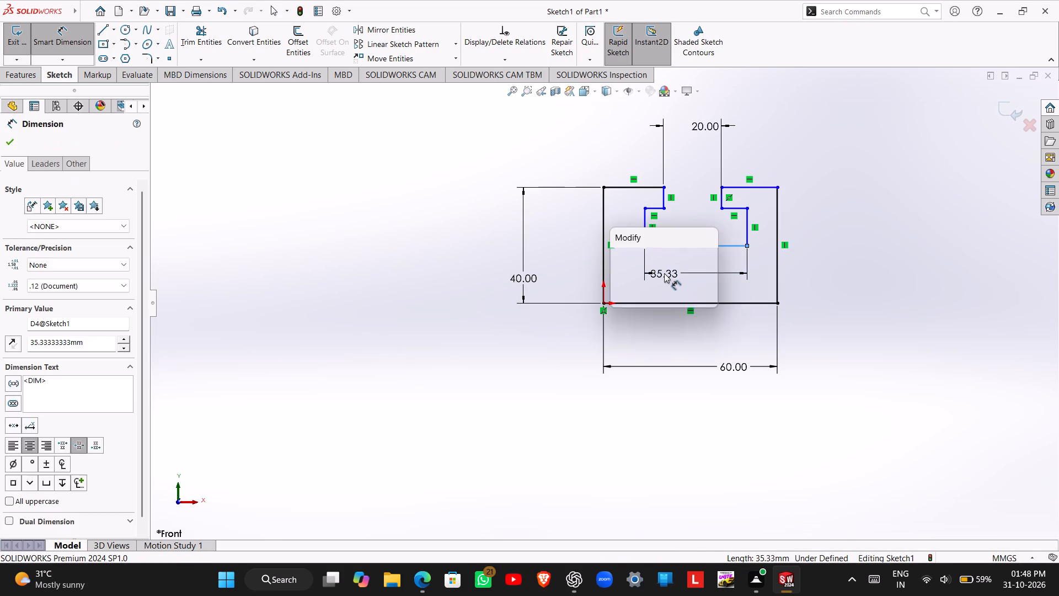
{"action": "type", "text": "35"}
{"action": "key", "text": "Return"}
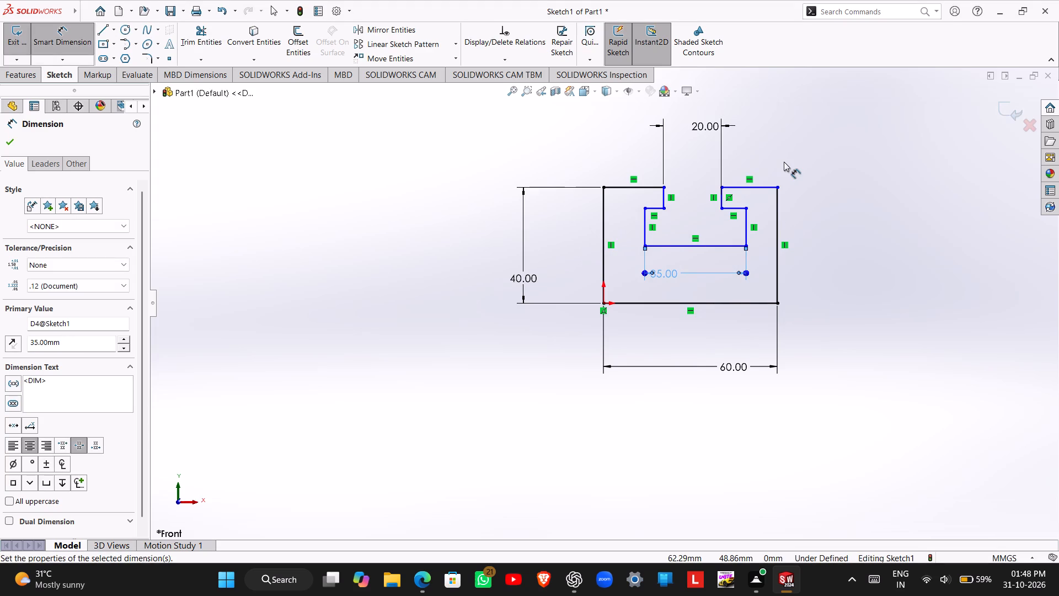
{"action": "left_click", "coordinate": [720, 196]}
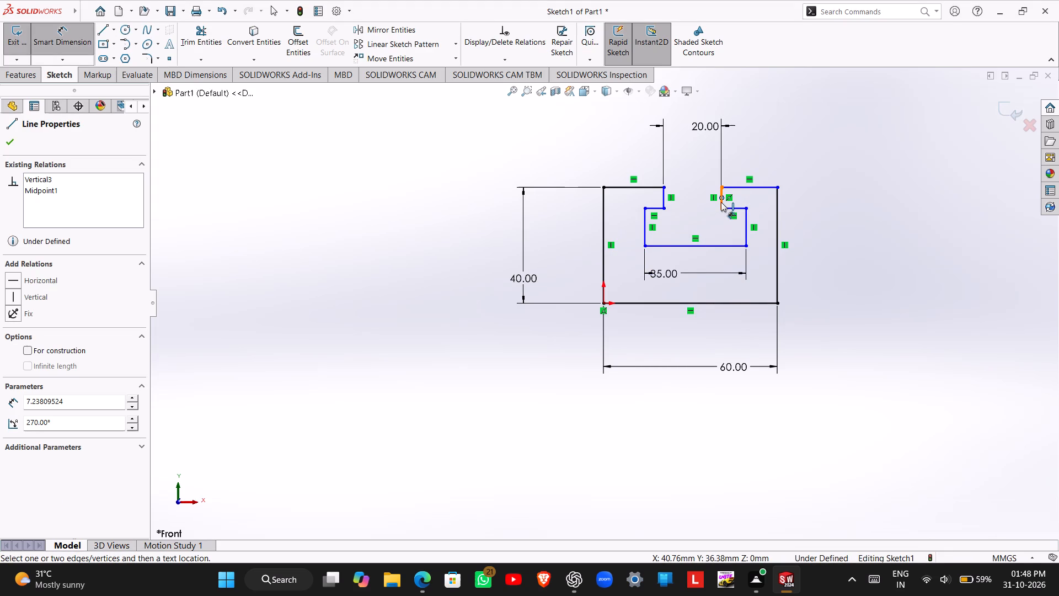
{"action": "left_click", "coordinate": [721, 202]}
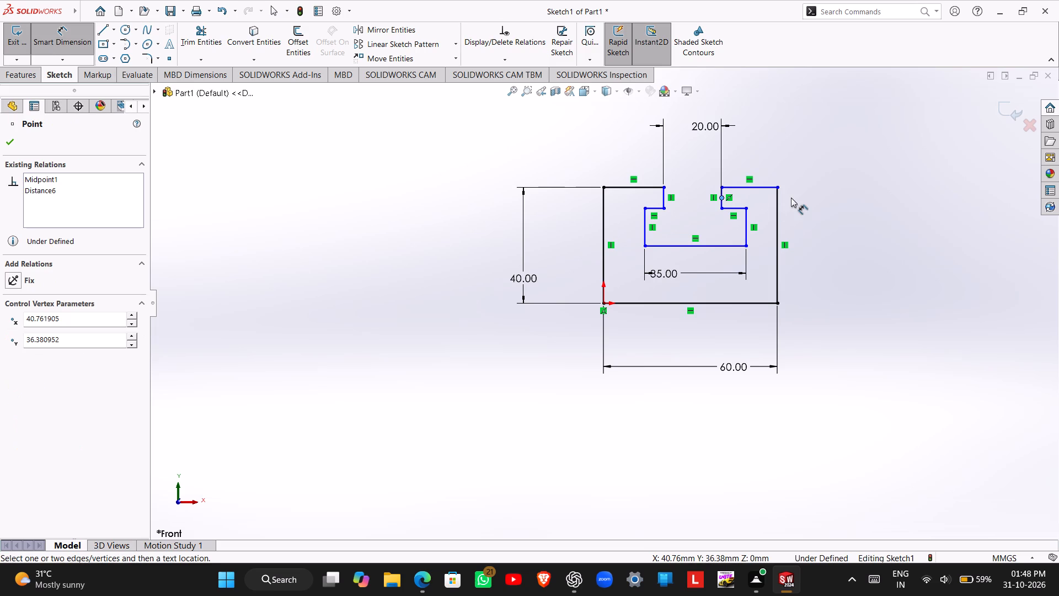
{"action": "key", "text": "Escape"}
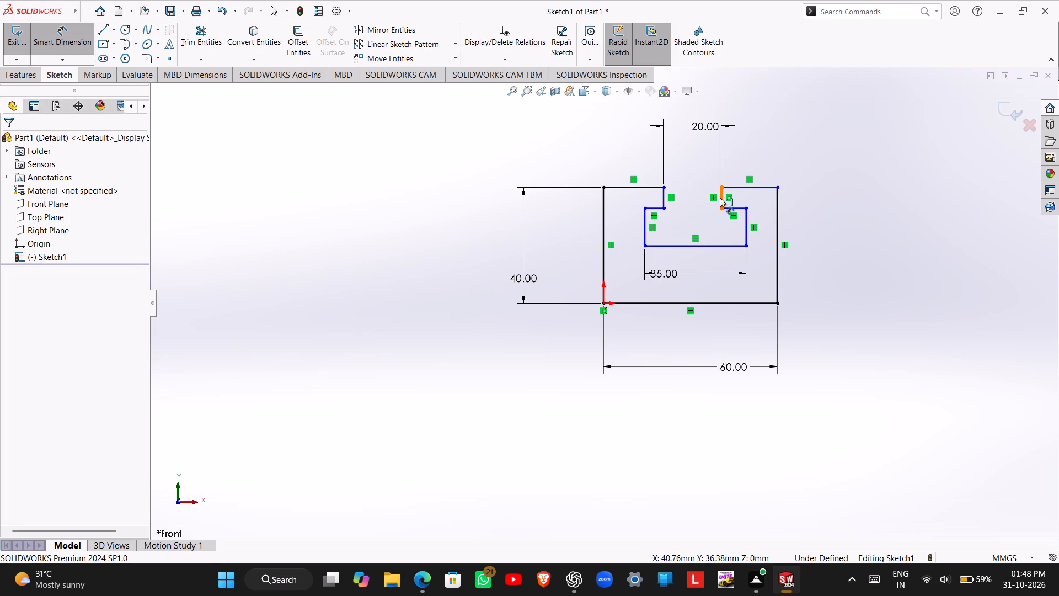
Dimension the two short vertical edges of the T-slot's neck to 7.5 mm each, starting with the right one.
{"action": "left_click", "coordinate": [722, 203]}
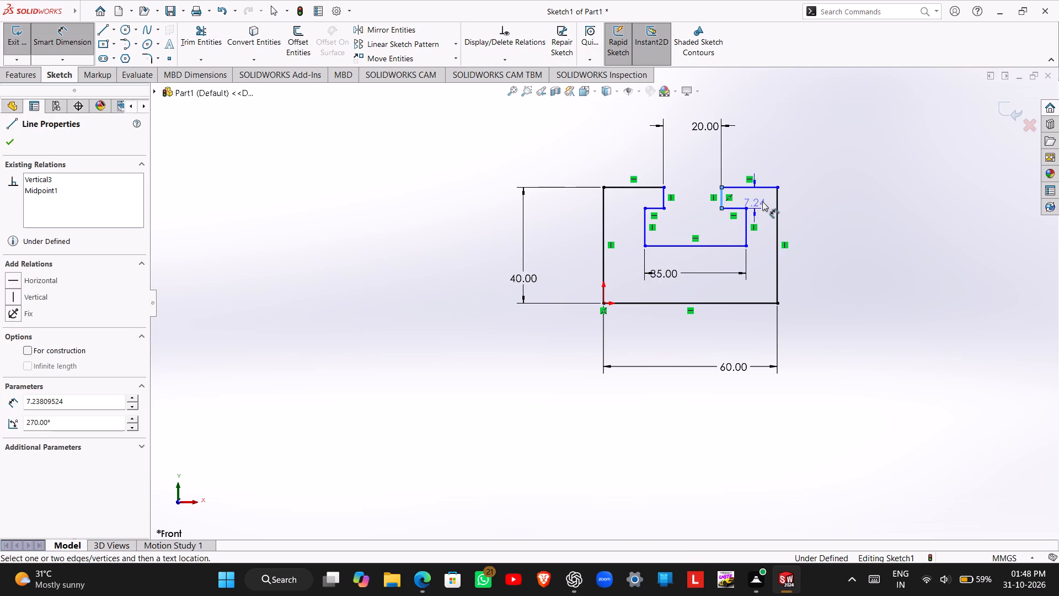
{"action": "left_click", "coordinate": [814, 201]}
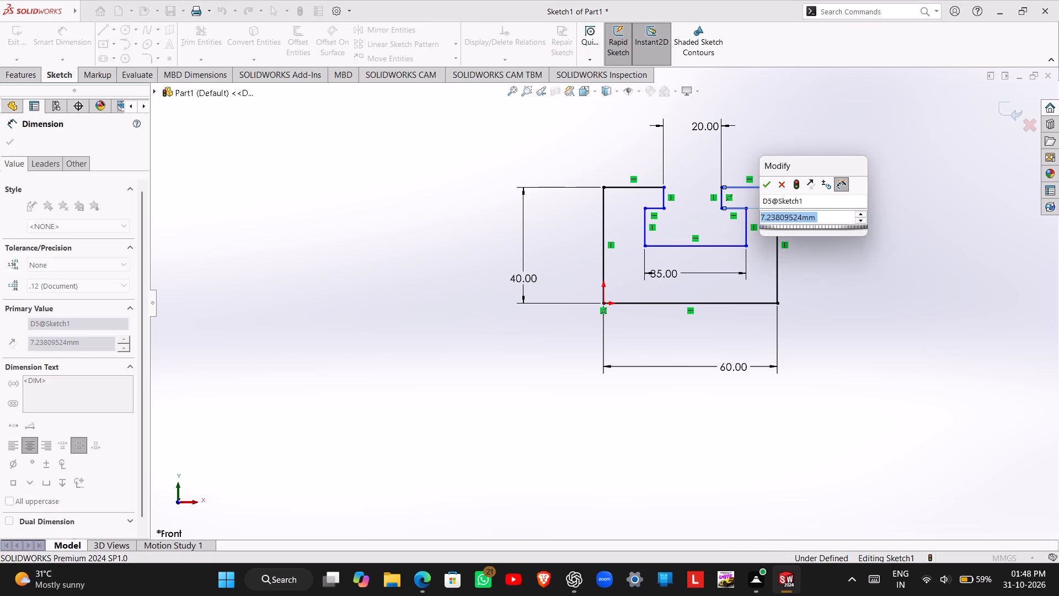
{"action": "type", "text": "7.5"}
{"action": "key", "text": "Return"}
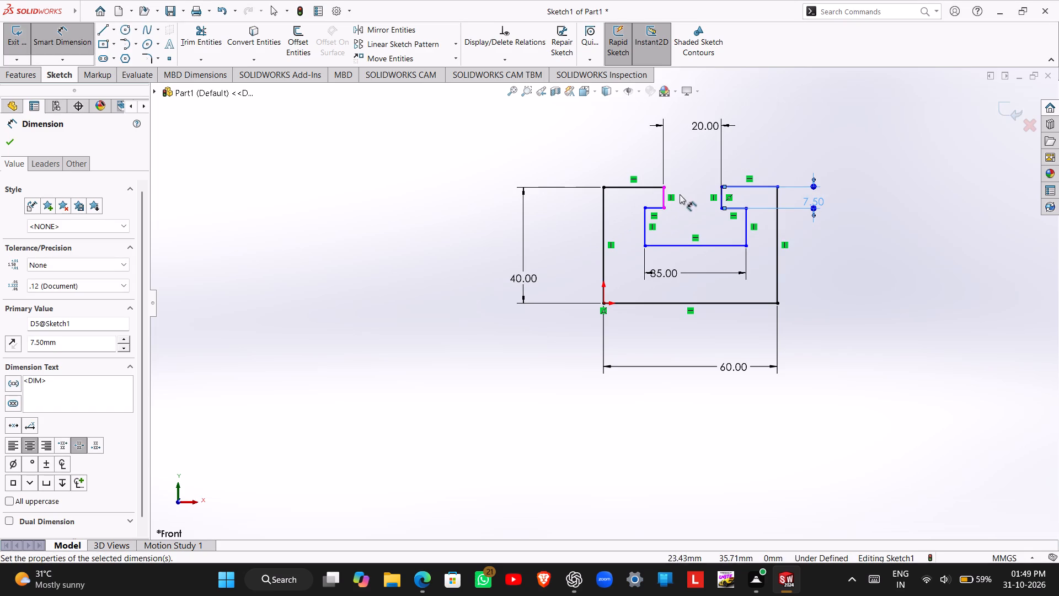
{"action": "left_click", "coordinate": [665, 200]}
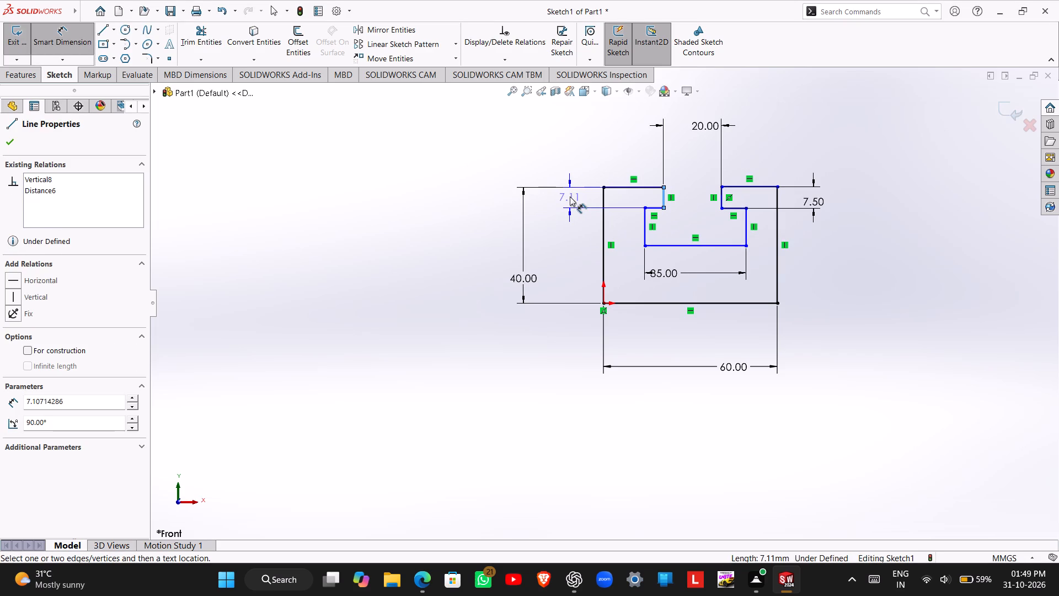
{"action": "left_click", "coordinate": [570, 196]}
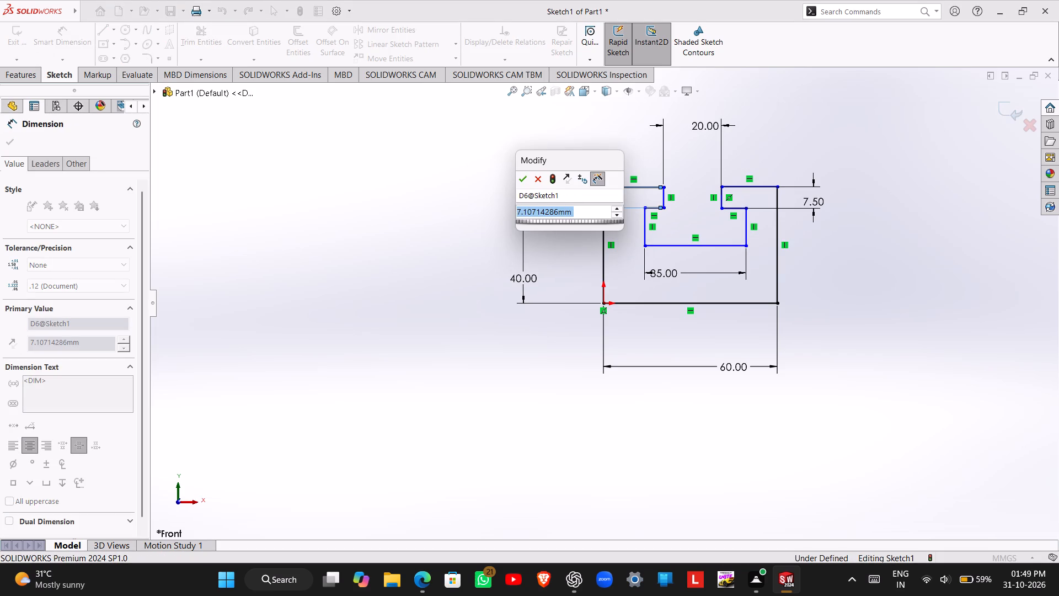
{"action": "type", "text": "7.5"}
{"action": "key", "text": "Return"}
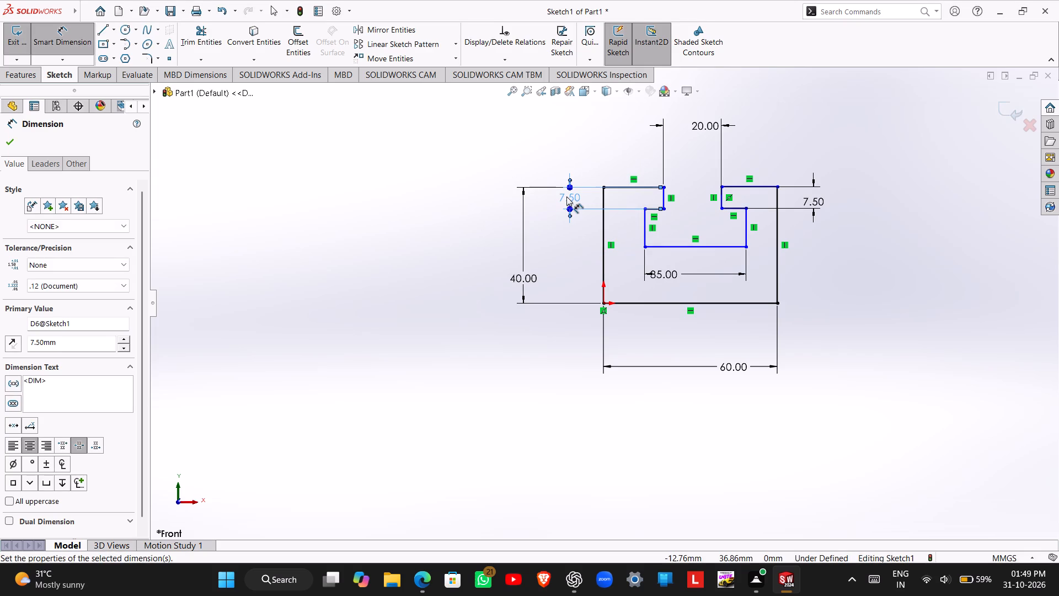
Dimension the left and right vertical edges of the T-slot's wide lower section to 12.5 mm each.
{"action": "left_click", "coordinate": [644, 230]}
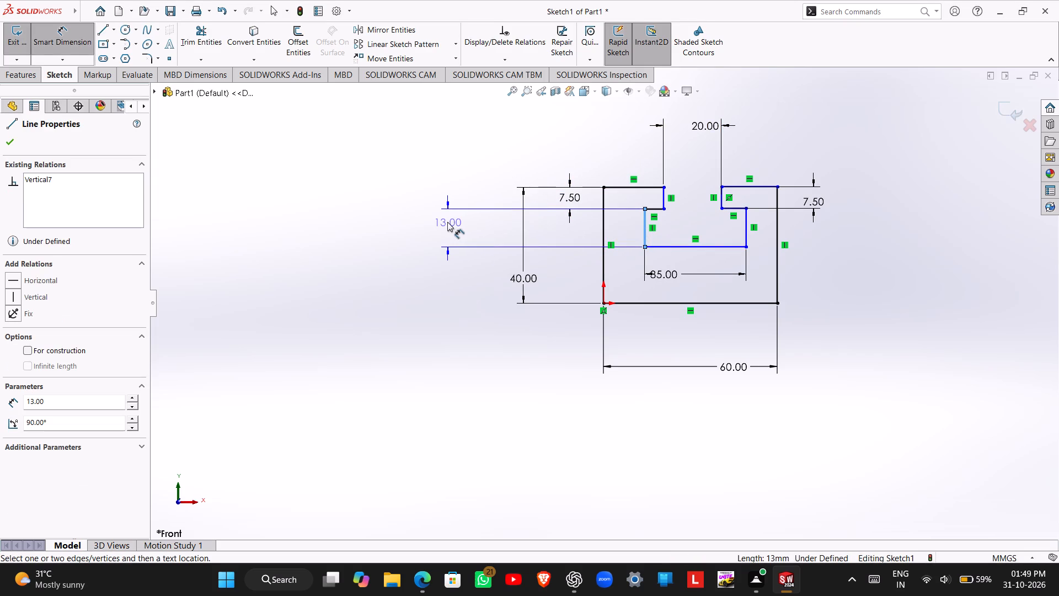
{"action": "left_click", "coordinate": [446, 222]}
{"action": "type", "text": "12.5"}
{"action": "key", "text": "Return"}
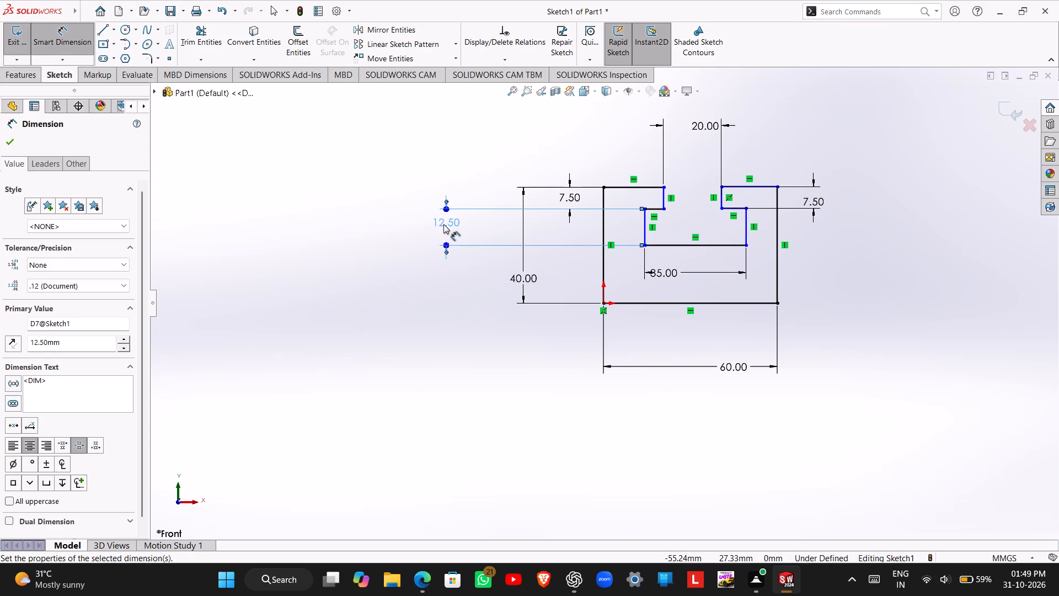
{"action": "left_click", "coordinate": [744, 229]}
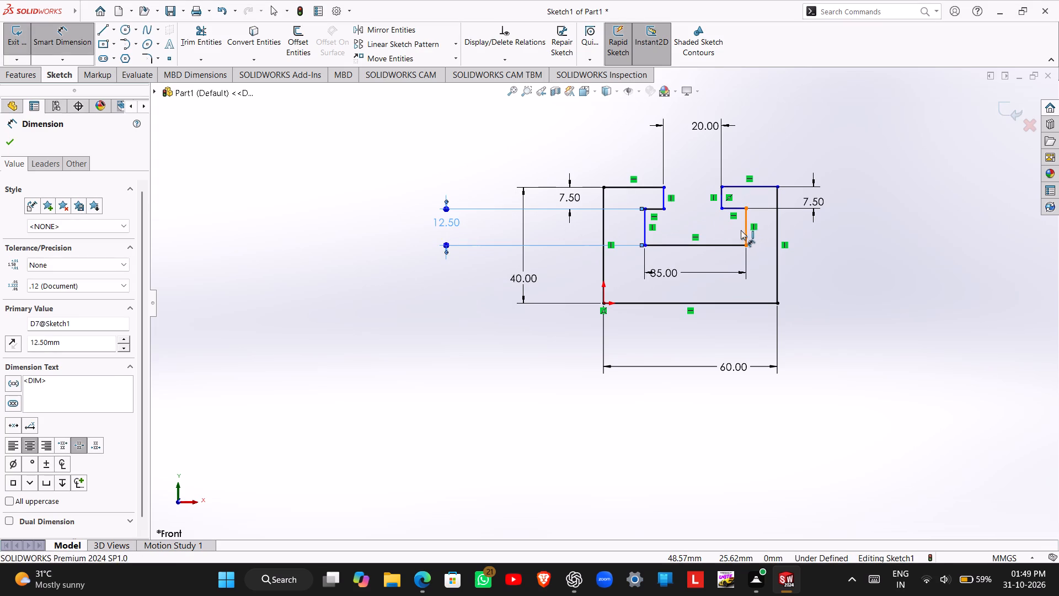
{"action": "left_click", "coordinate": [860, 237]}
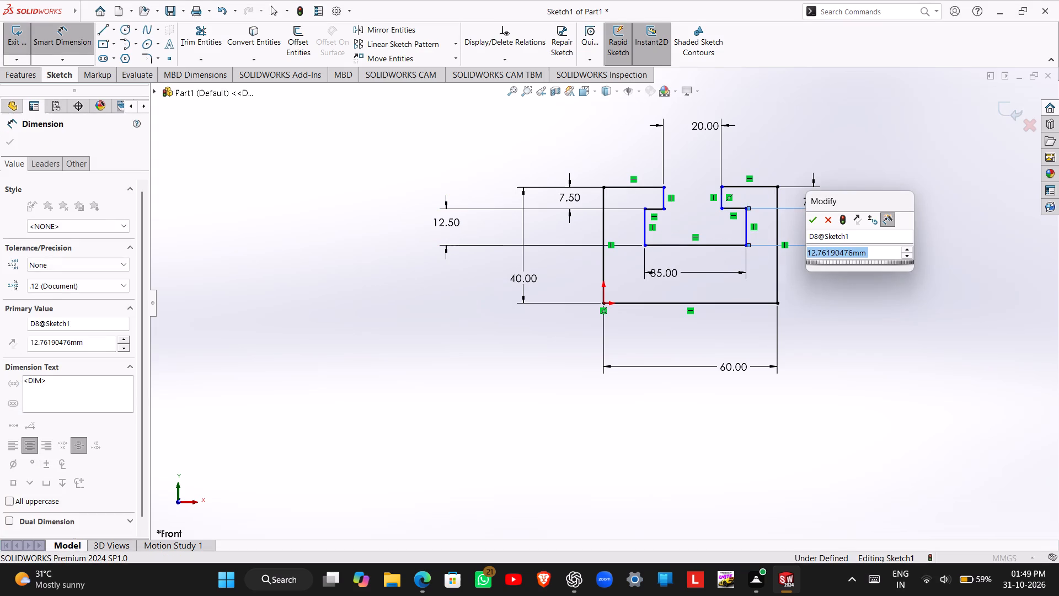
{"action": "type", "text": "12.5"}
{"action": "key", "text": "Return"}
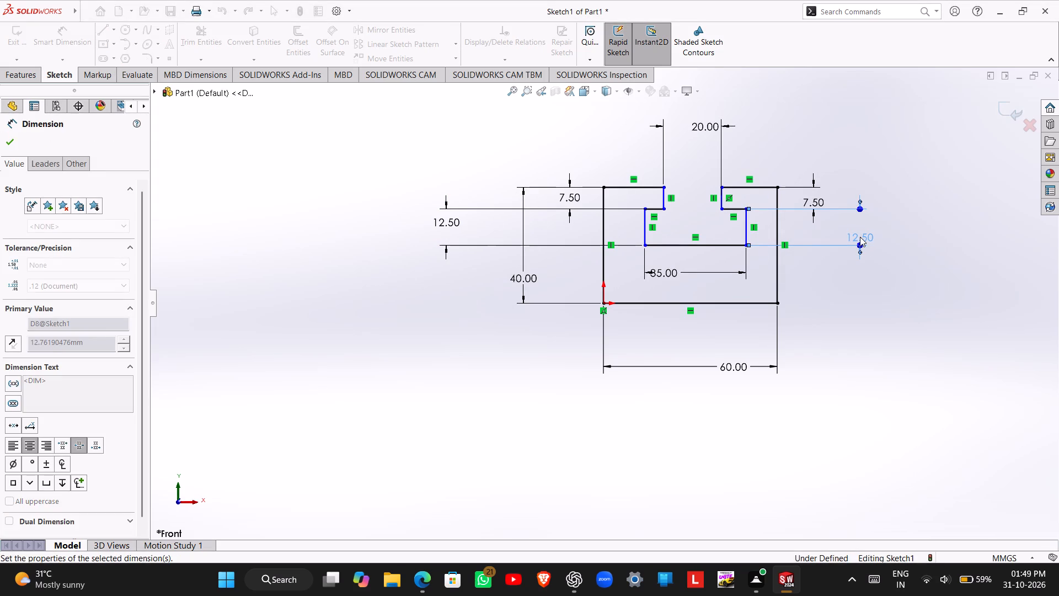
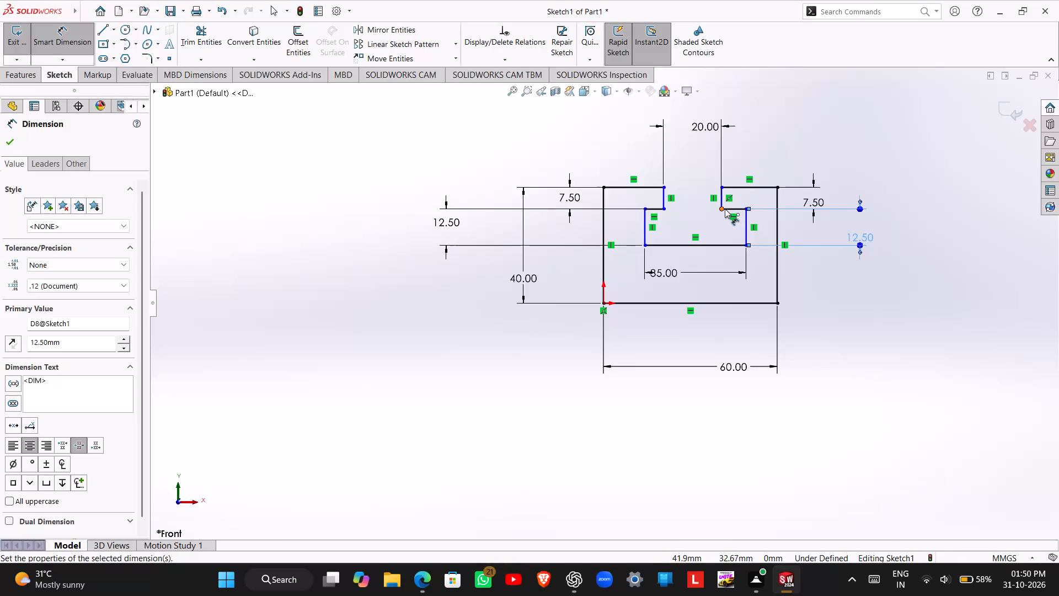
Dimension the short horizontal edge forming the T-slot's right-hand shoulder, between neck and wide lower section, to 7.5 mm.
{"action": "left_click", "coordinate": [726, 208]}
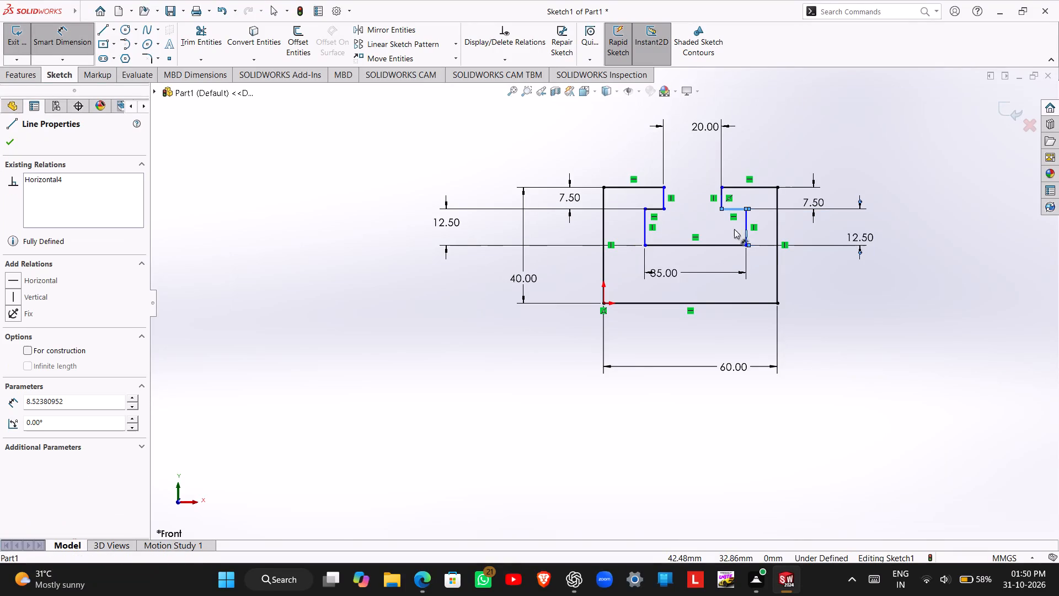
{"action": "left_click", "coordinate": [734, 339]}
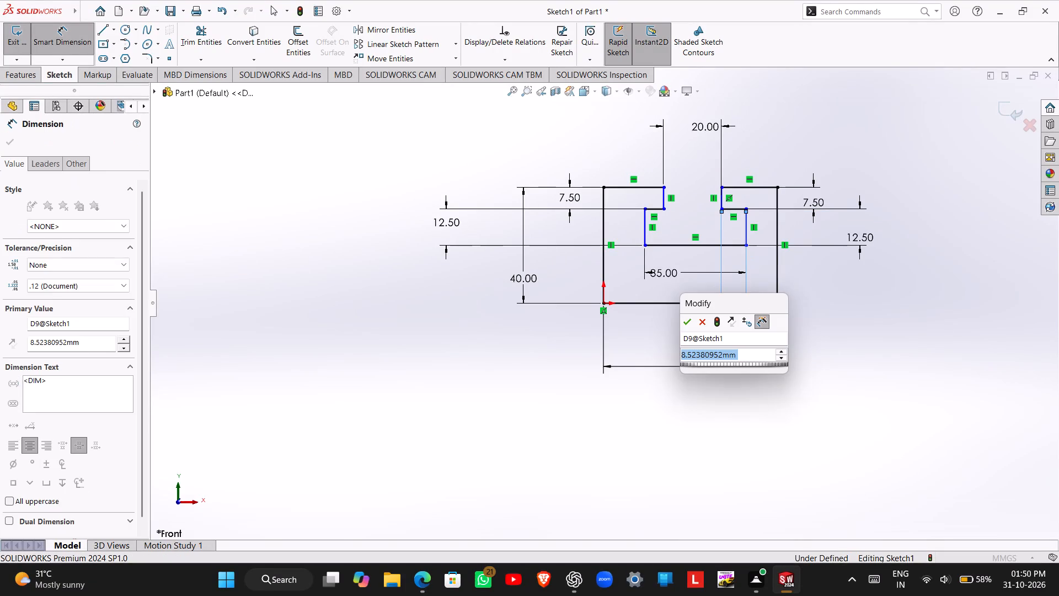
{"action": "type", "text": "7.5"}
{"action": "key", "text": "Return"}
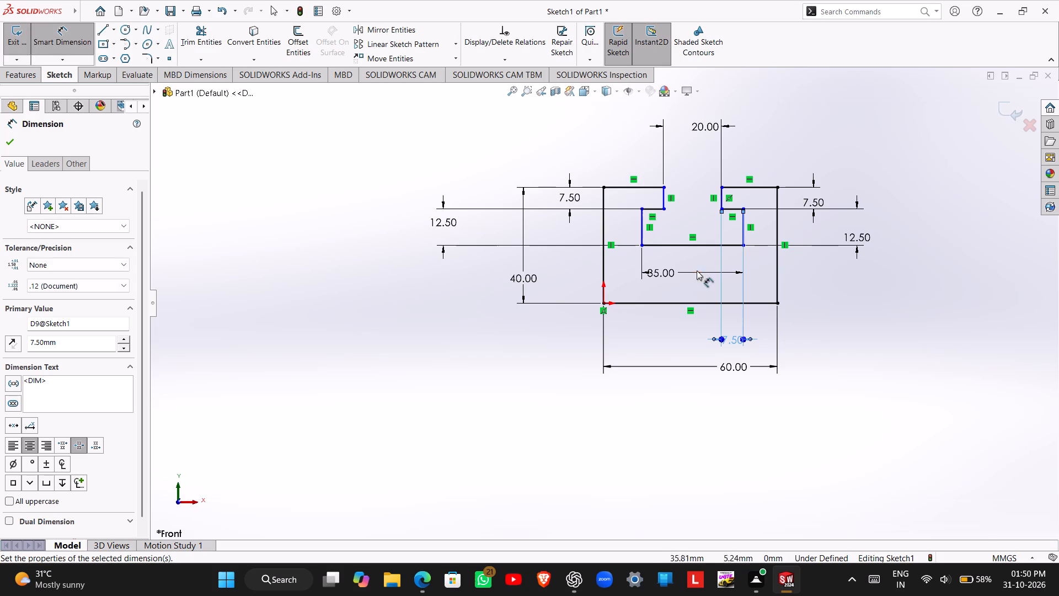
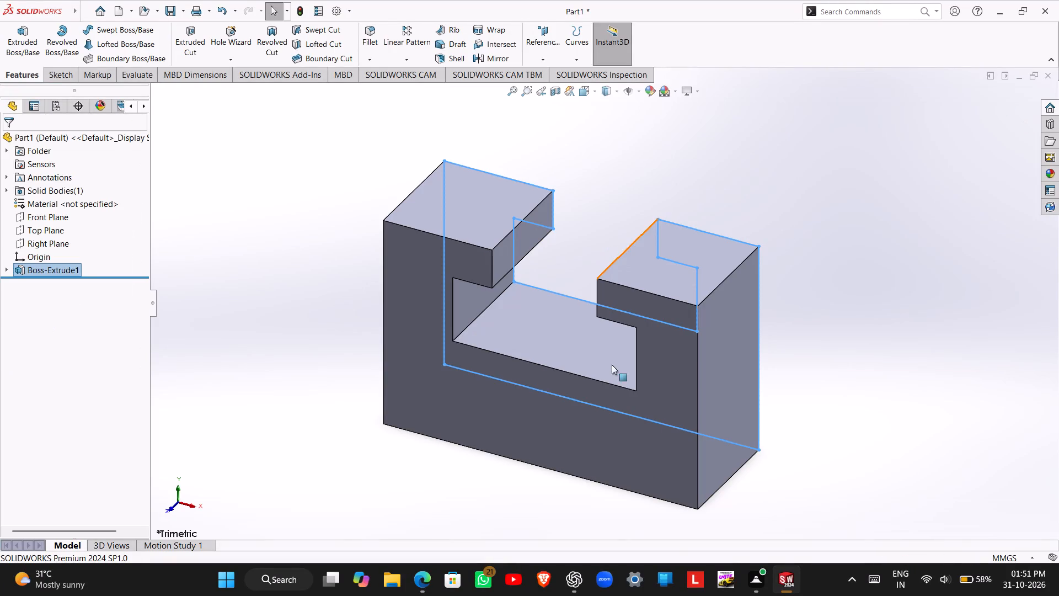
Examine the extruded T-slot block from several angles, finishing with the front view.
{"action": "middle_click_drag", "start_coordinate": [677, 469], "coordinate": [760, 350]}
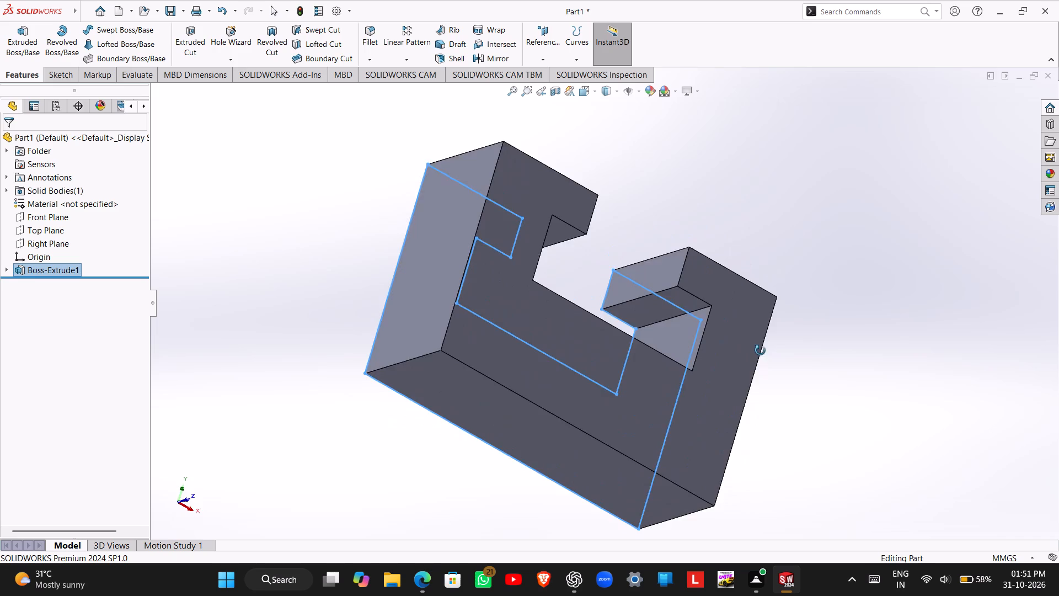
{"action": "middle_click_drag", "start_coordinate": [760, 350], "coordinate": [618, 368]}
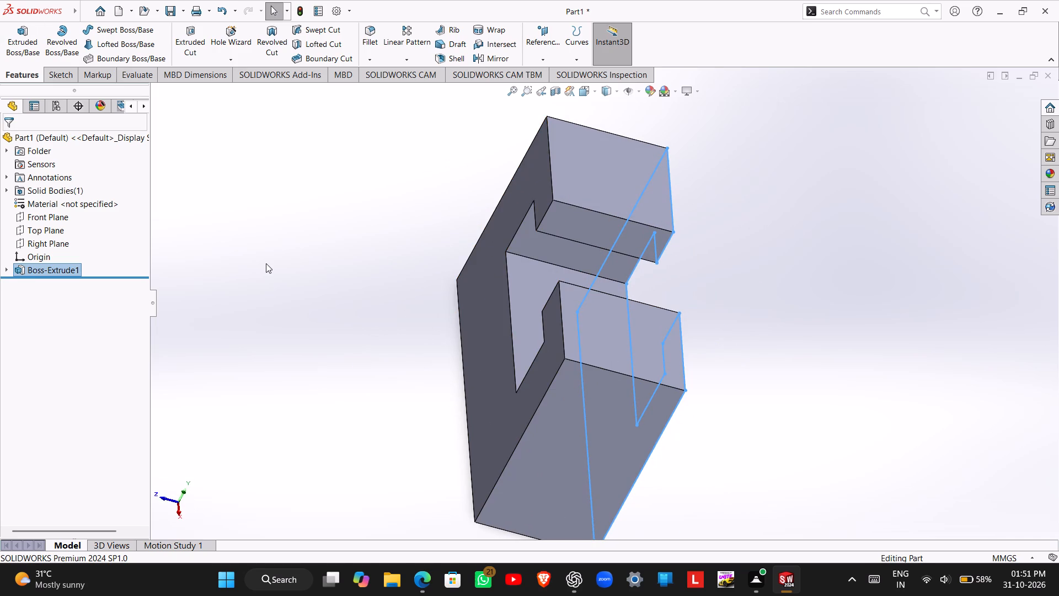
{"action": "left_click", "coordinate": [266, 263]}
{"action": "scroll", "coordinate": [457, 379], "scroll_direction": "down", "scroll_amount": 1}
{"action": "middle_click_drag", "start_coordinate": [457, 379], "coordinate": [593, 289]}
{"action": "scroll", "coordinate": [457, 379], "scroll_direction": "up", "scroll_amount": 1}
{"action": "scroll", "coordinate": [593, 289], "scroll_direction": "up", "scroll_amount": 1}
{"action": "middle_click_drag", "start_coordinate": [509, 238], "coordinate": [498, 386]}
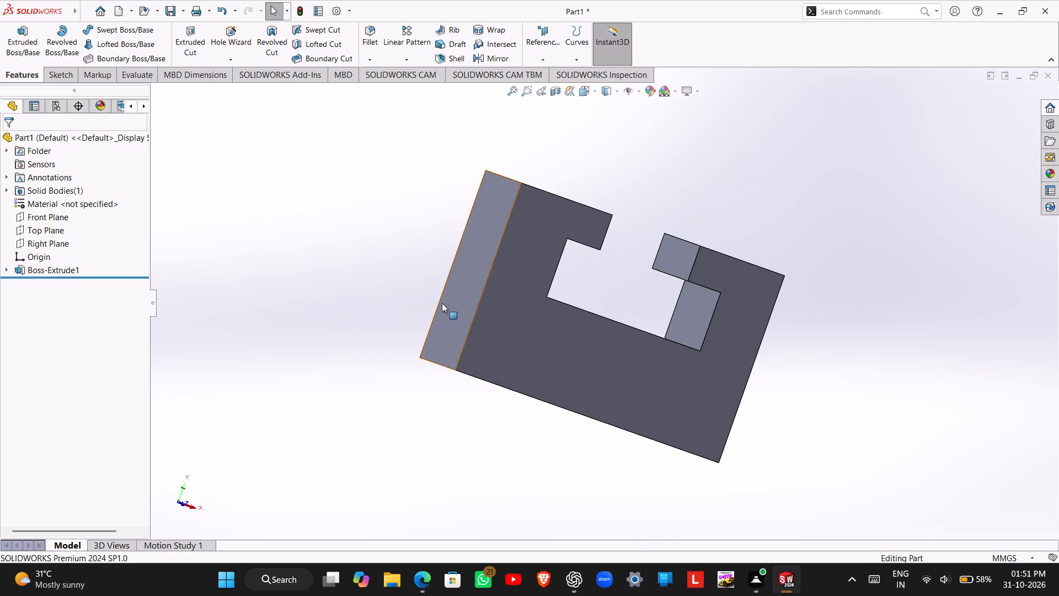
{"action": "left_click", "coordinate": [487, 355]}
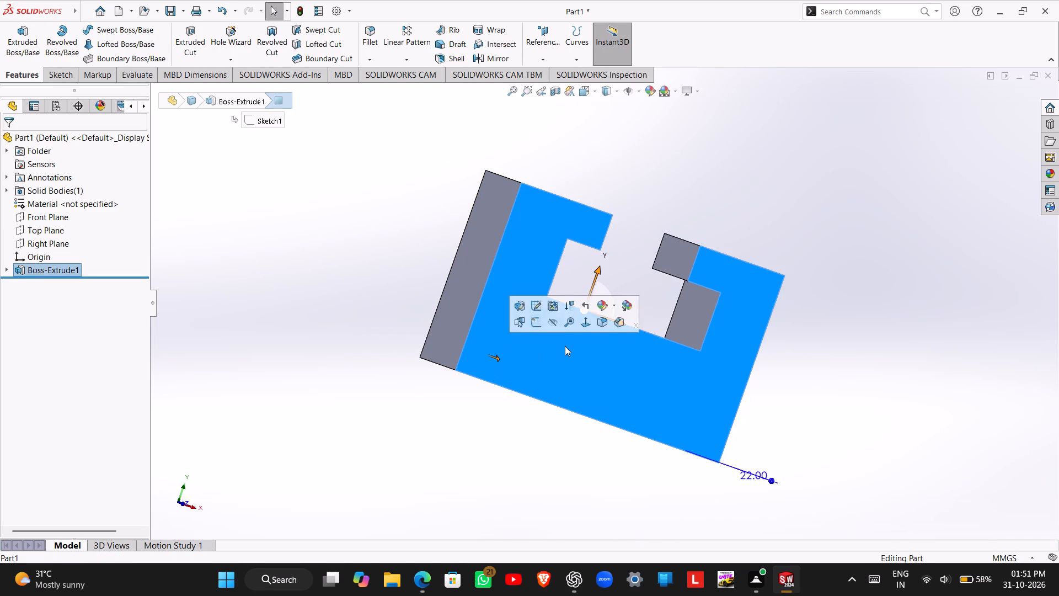
{"action": "key", "text": "Escape"}
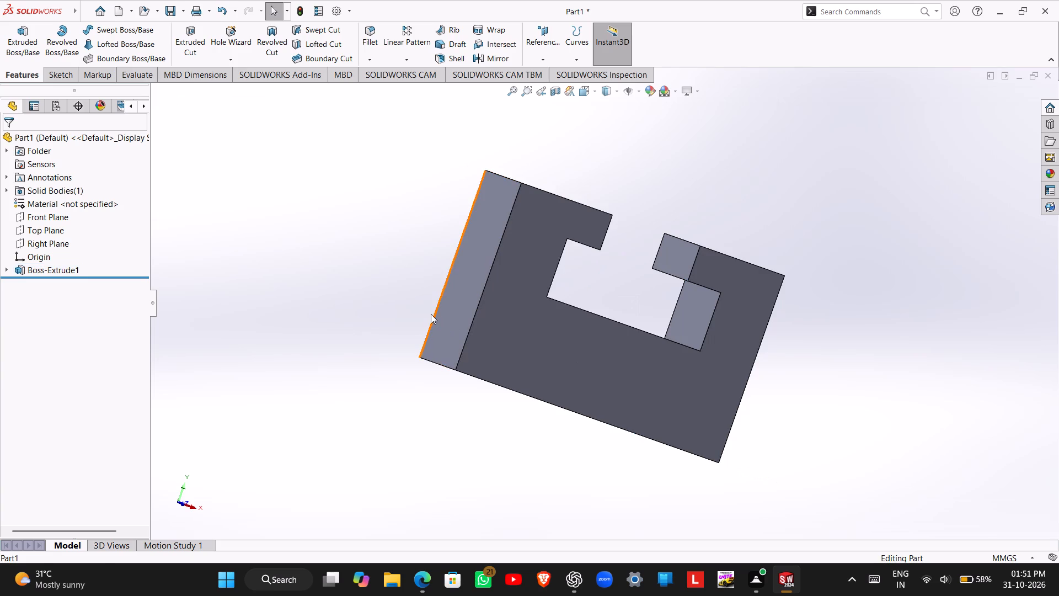
{"action": "key", "text": "space"}
{"action": "left_click", "coordinate": [479, 336]}
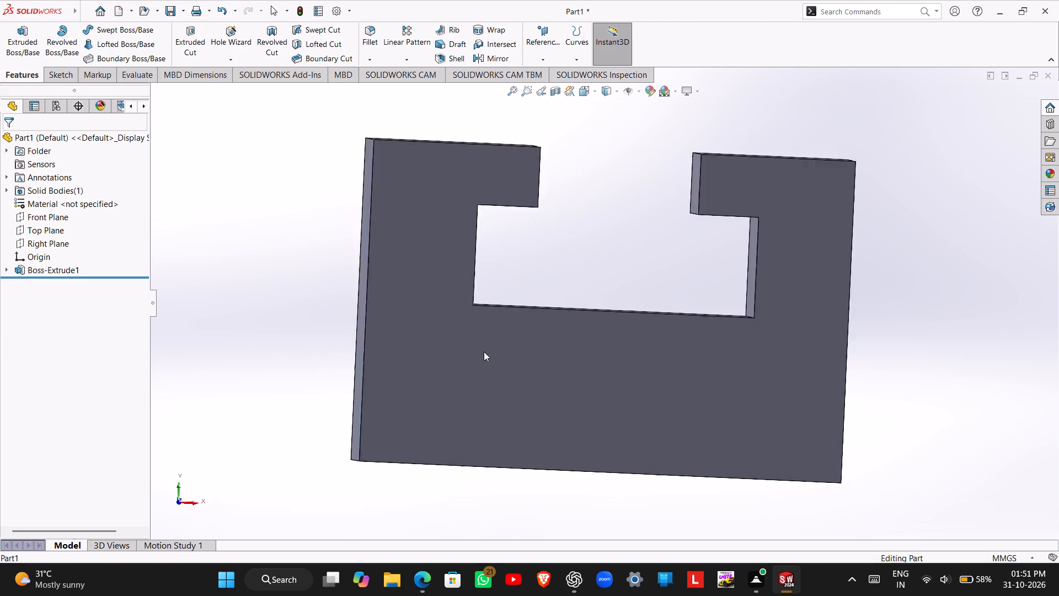
{"action": "scroll", "coordinate": [538, 347], "scroll_direction": "up", "scroll_amount": 2}
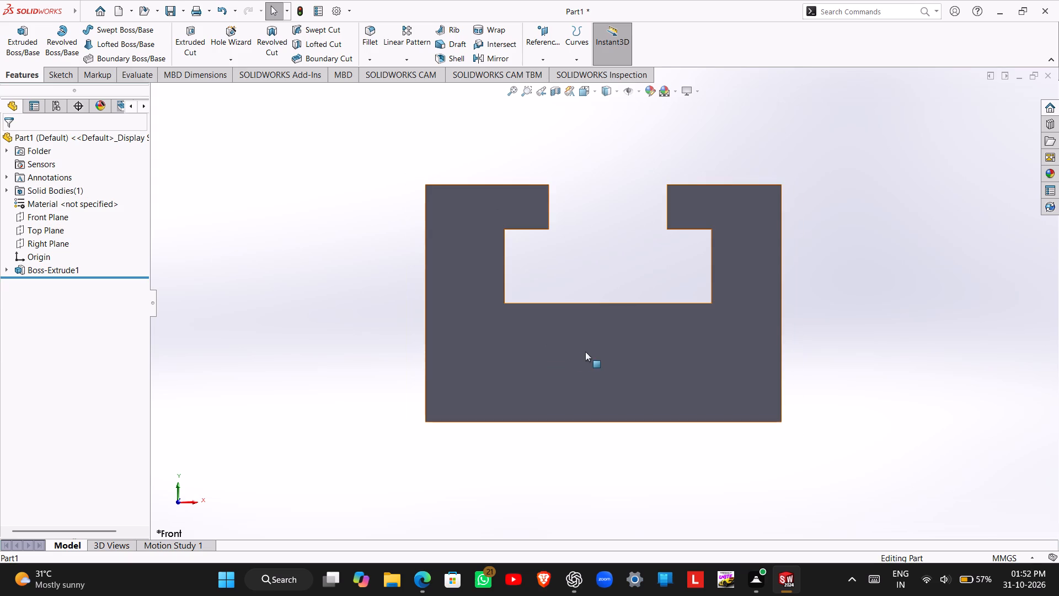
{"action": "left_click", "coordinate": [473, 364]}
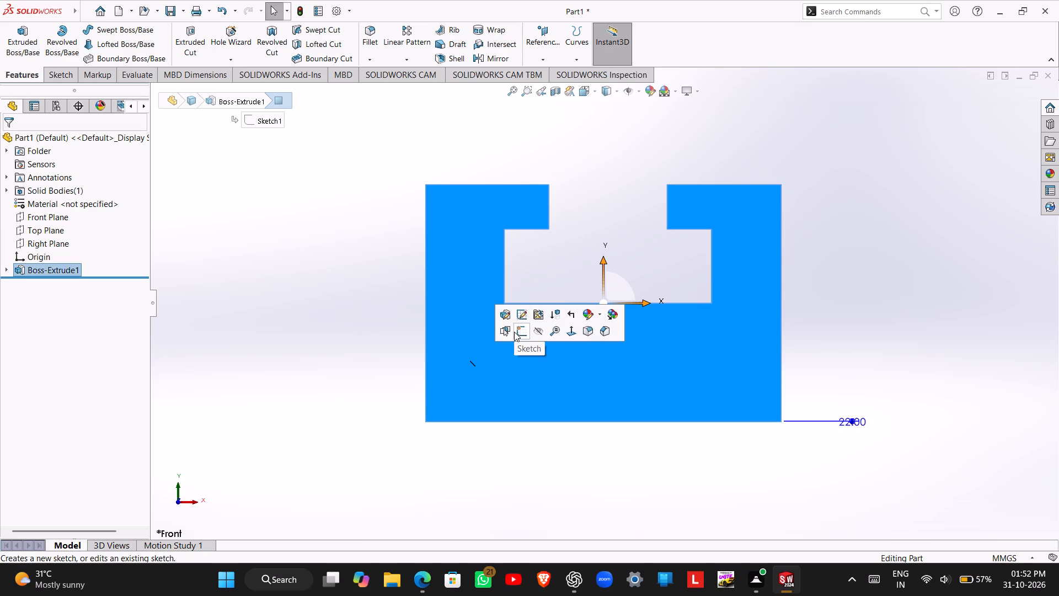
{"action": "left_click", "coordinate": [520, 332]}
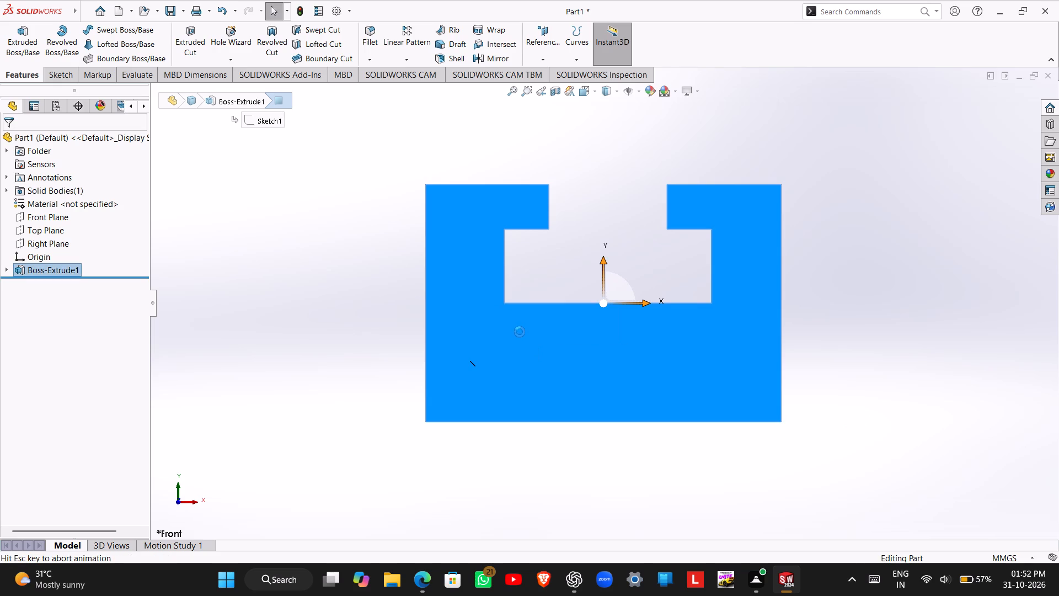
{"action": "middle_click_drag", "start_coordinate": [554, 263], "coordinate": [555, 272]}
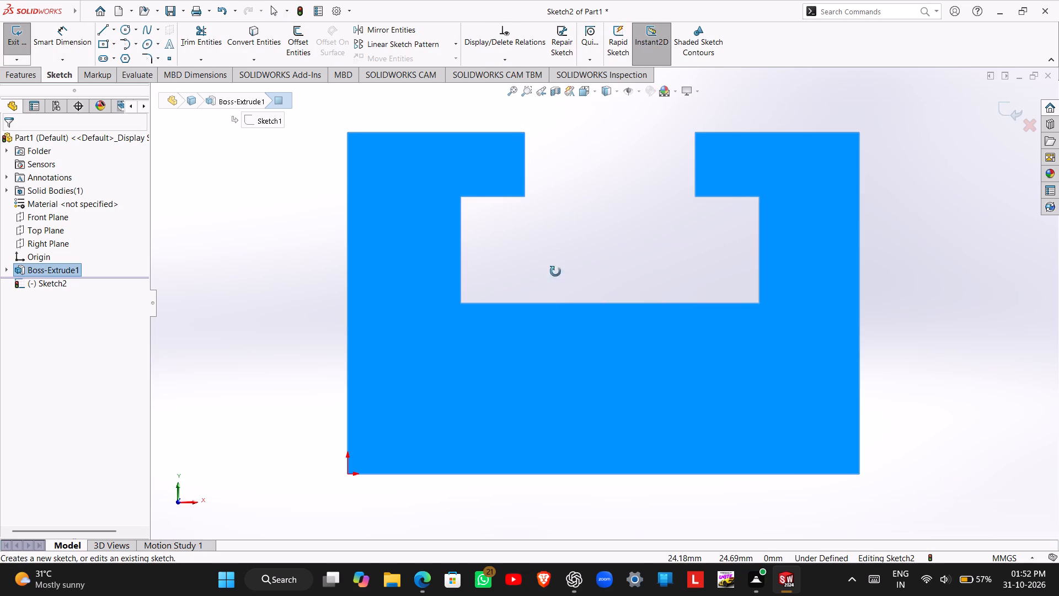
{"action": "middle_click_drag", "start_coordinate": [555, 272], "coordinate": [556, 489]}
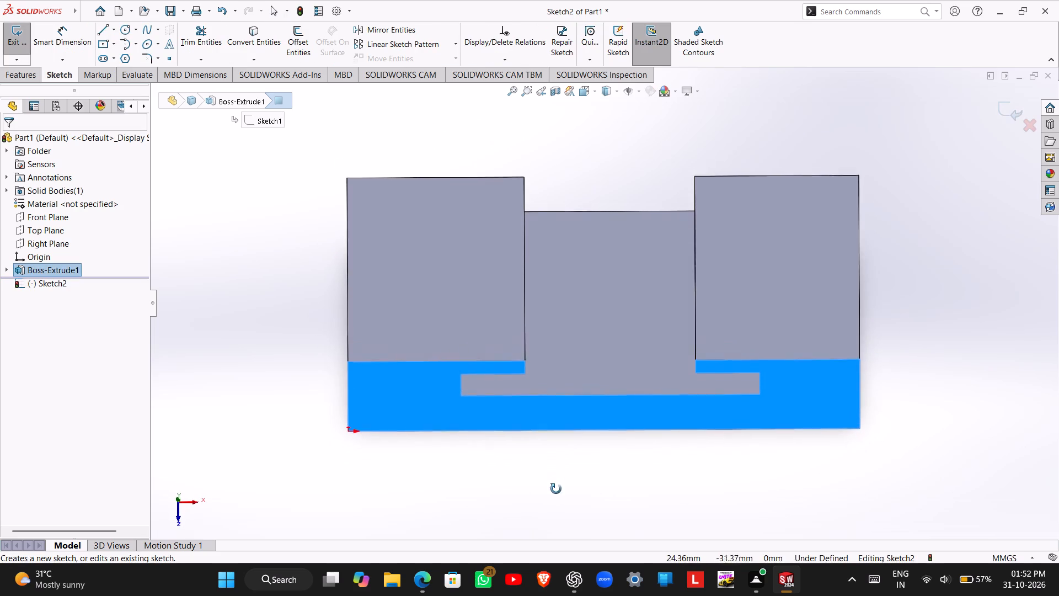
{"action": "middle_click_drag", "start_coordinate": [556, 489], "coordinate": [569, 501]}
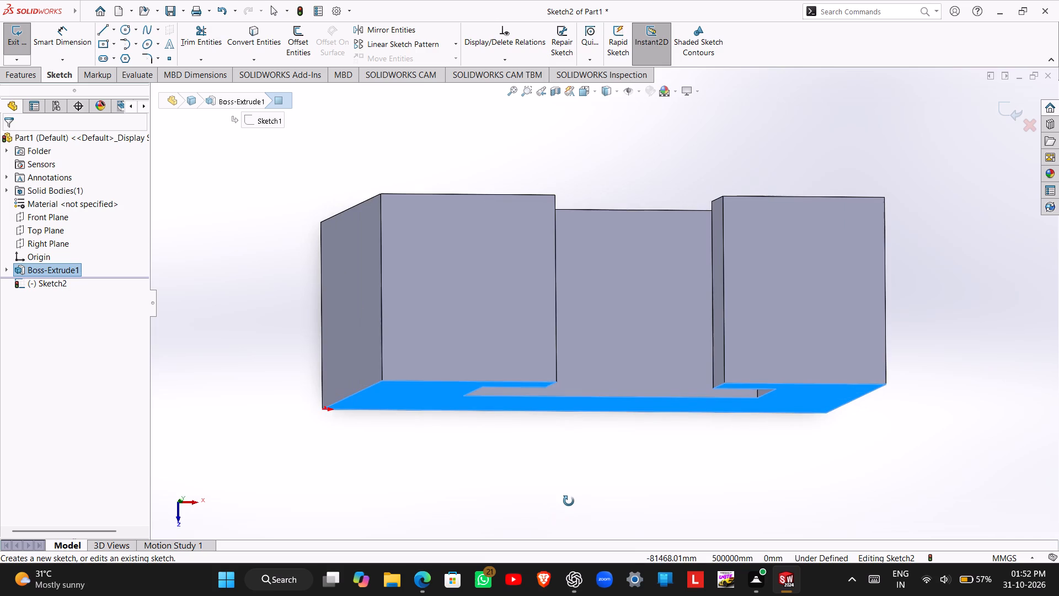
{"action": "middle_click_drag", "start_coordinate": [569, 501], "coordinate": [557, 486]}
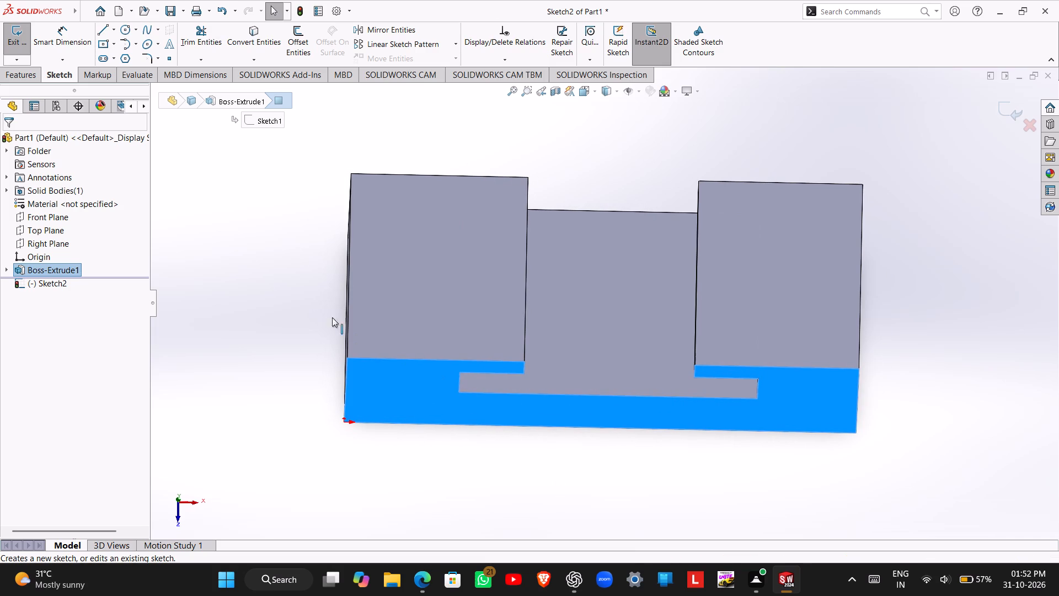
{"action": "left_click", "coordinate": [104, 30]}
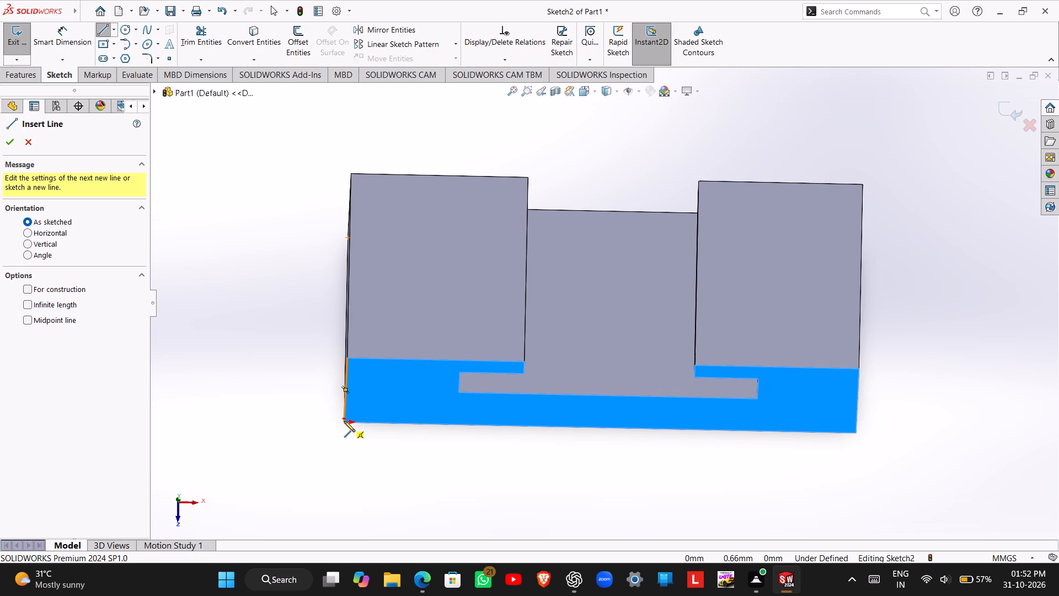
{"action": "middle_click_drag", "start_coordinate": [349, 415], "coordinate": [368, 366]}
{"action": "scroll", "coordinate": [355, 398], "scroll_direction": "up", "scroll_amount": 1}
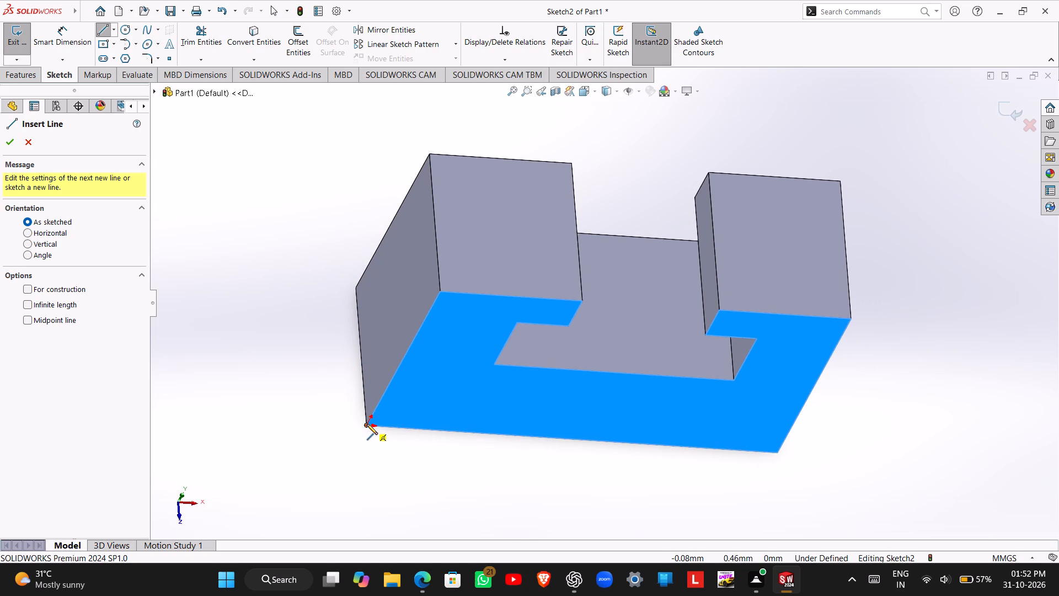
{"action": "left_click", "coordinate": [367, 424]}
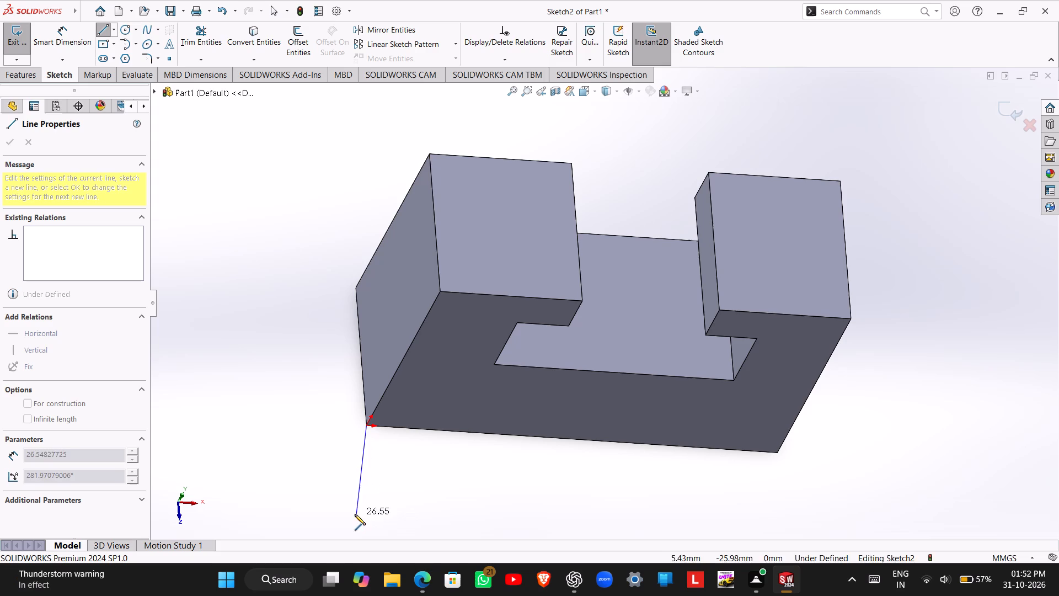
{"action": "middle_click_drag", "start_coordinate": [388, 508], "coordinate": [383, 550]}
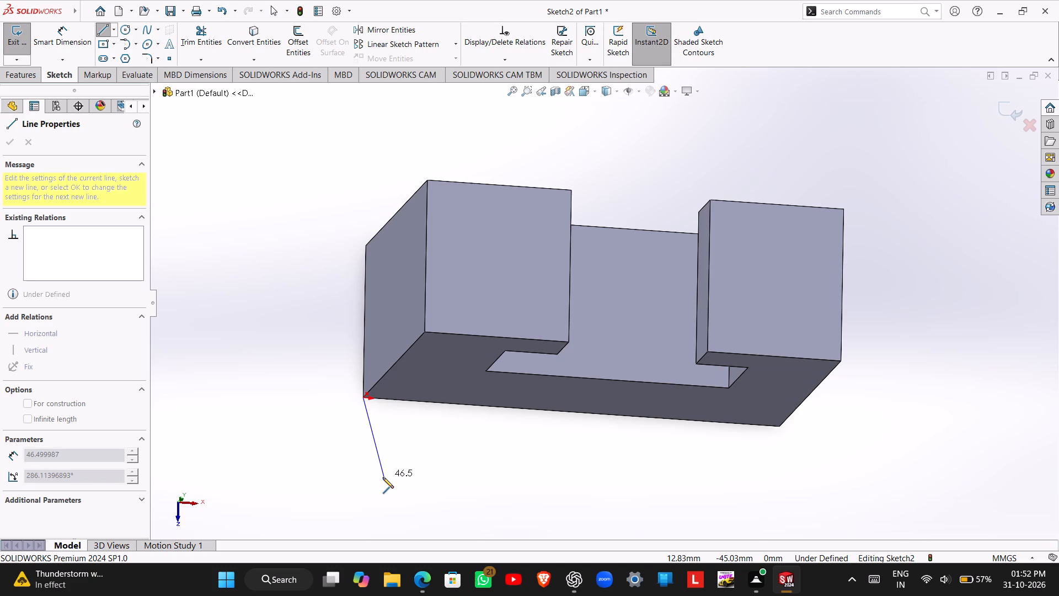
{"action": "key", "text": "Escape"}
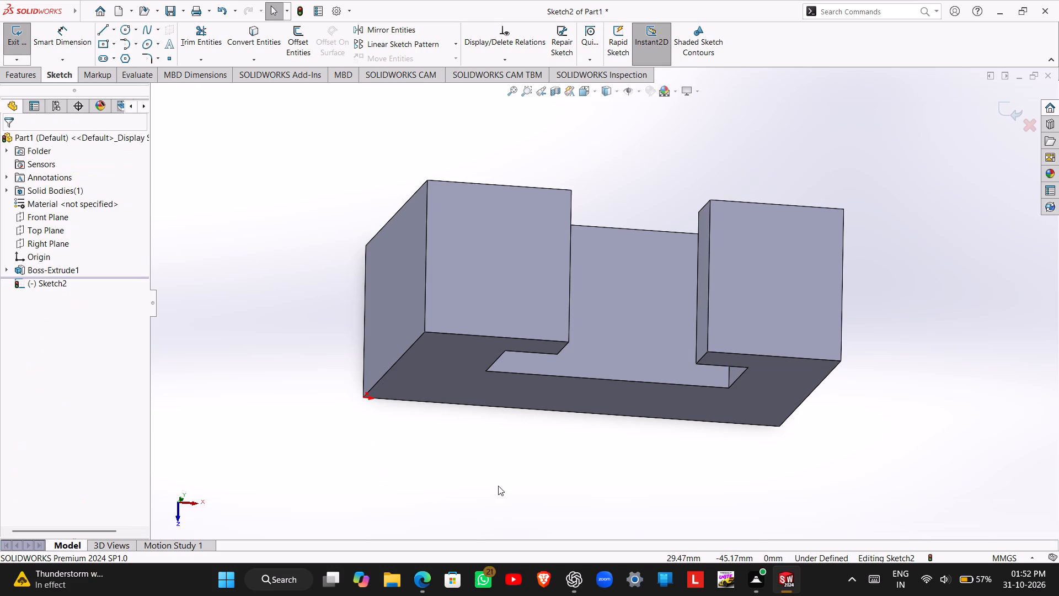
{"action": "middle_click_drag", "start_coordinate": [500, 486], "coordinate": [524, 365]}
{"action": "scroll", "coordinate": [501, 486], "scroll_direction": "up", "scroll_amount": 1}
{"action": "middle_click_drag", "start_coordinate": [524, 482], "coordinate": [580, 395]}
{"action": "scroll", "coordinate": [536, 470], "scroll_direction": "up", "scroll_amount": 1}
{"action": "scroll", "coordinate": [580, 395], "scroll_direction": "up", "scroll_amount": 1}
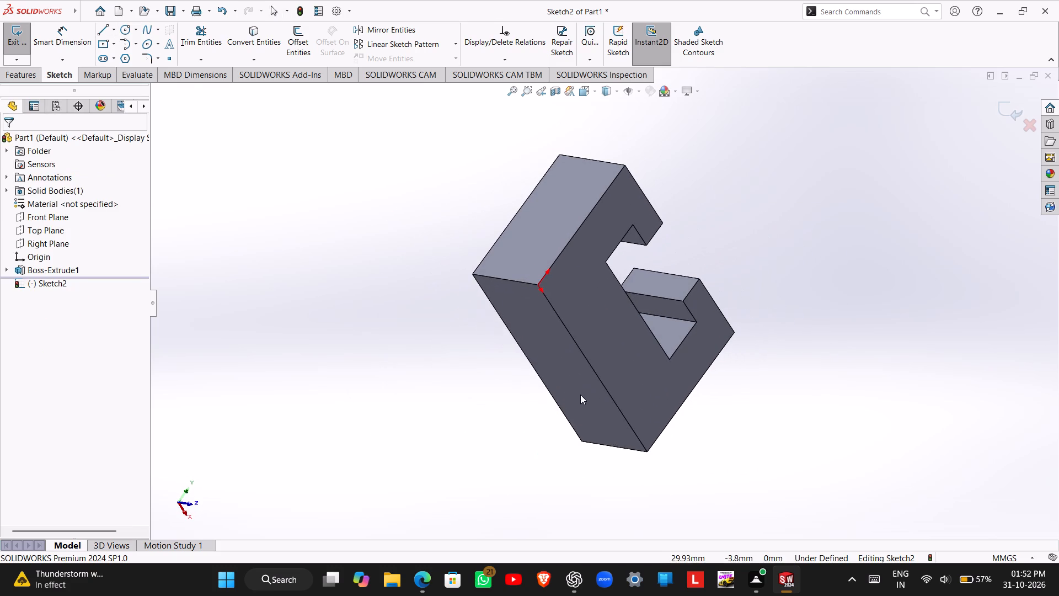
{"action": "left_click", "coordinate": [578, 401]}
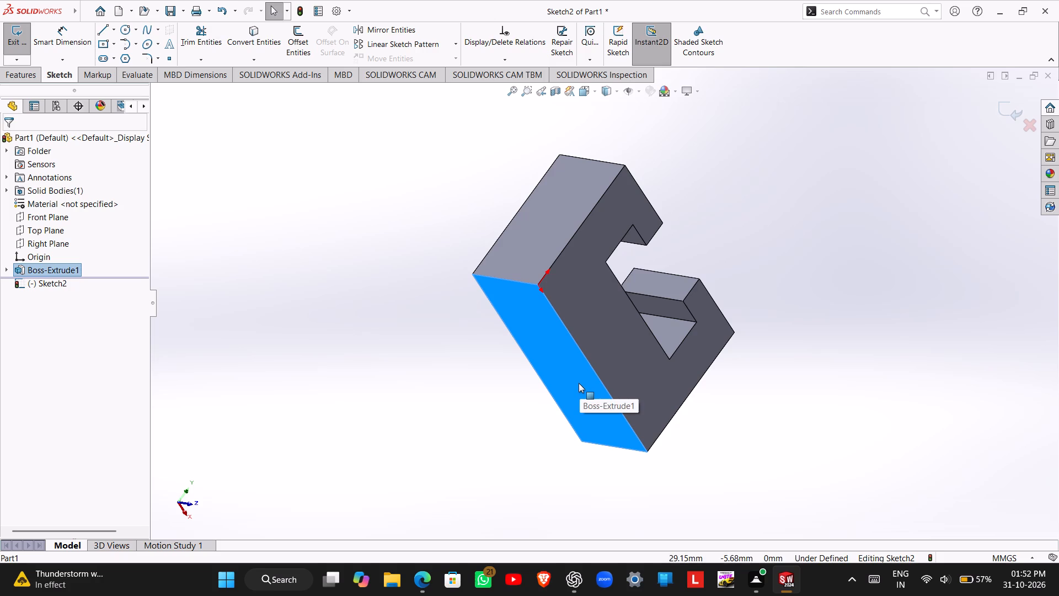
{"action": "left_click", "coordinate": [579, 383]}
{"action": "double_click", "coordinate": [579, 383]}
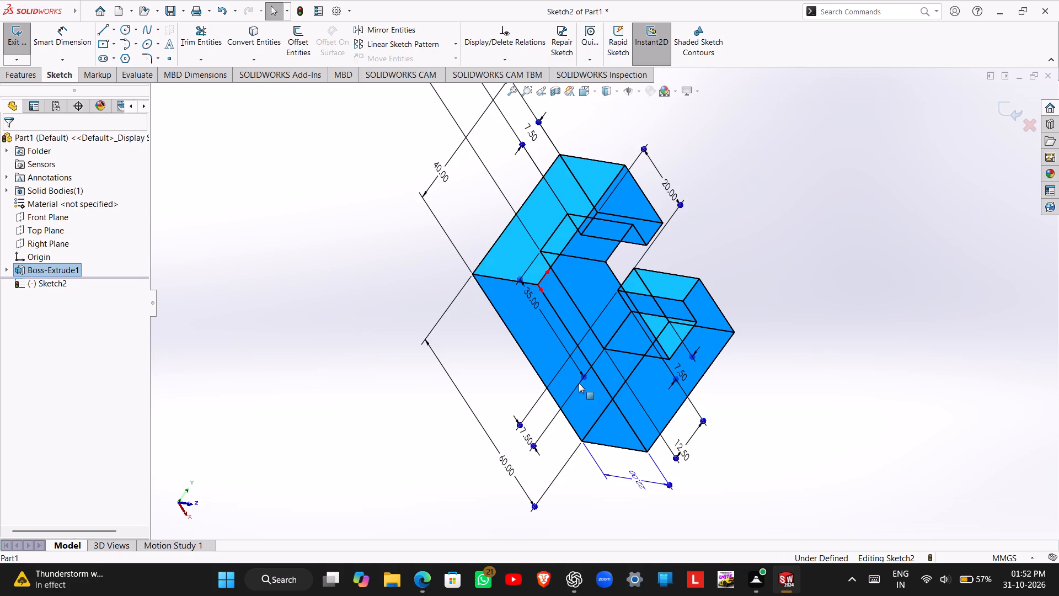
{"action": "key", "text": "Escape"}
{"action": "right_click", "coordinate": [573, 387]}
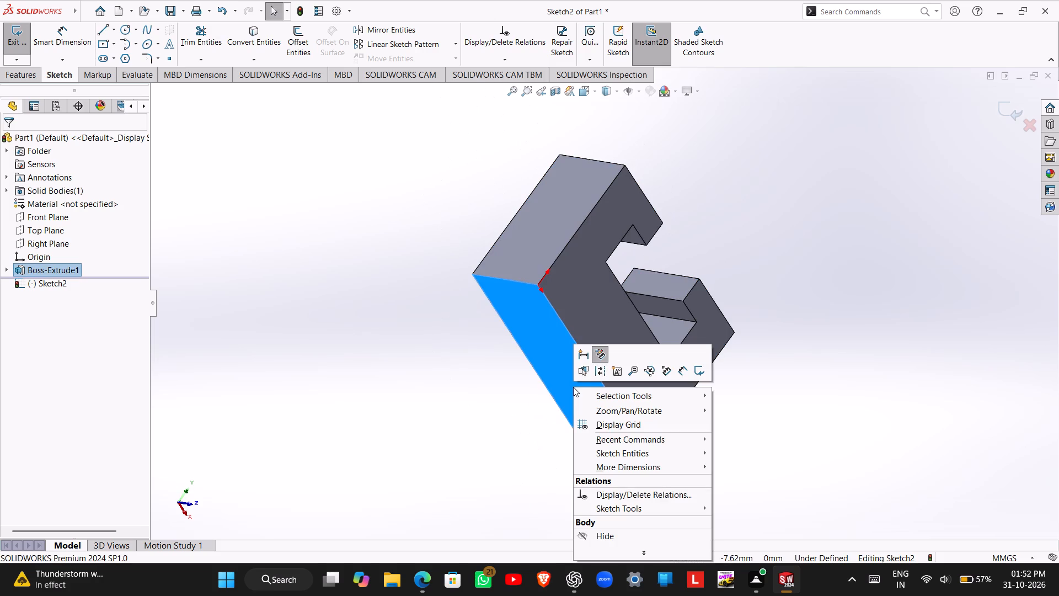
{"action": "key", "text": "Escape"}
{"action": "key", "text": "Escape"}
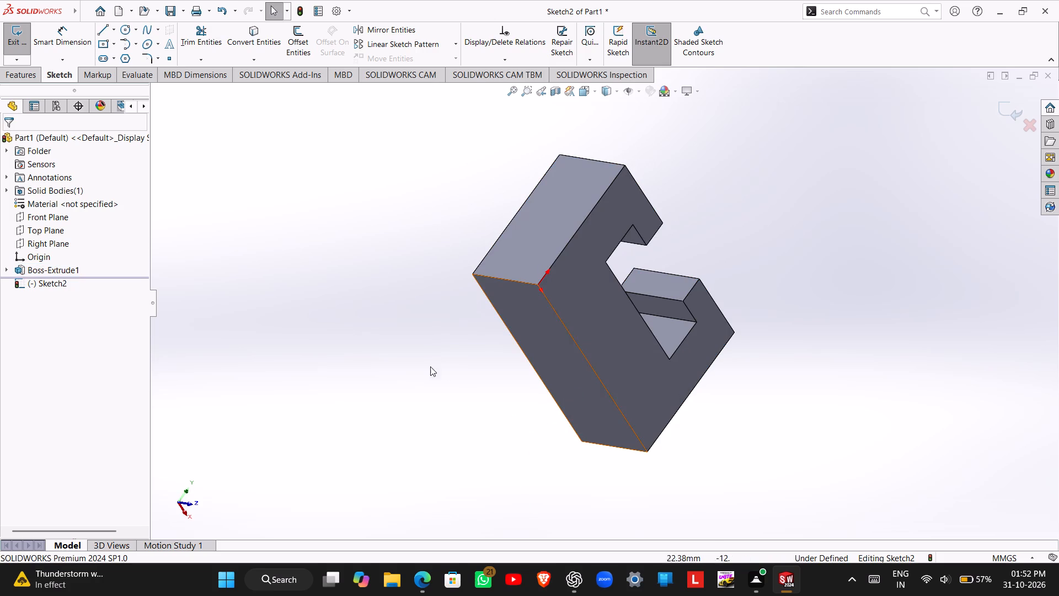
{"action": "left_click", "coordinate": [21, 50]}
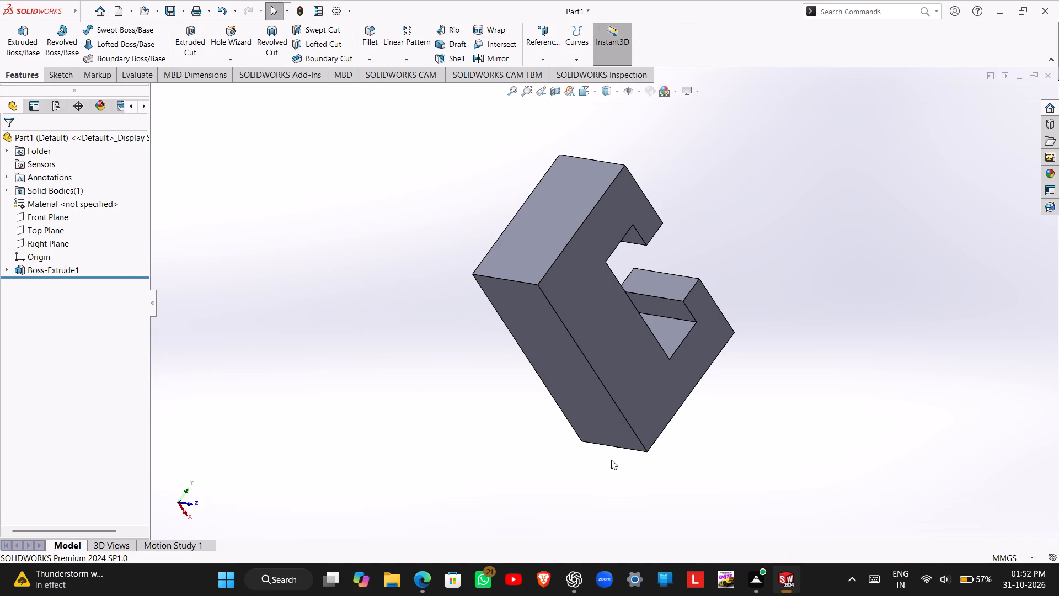
On the block's bottom face, sketch a three-sided outline 60 mm wide, projecting about 18 mm outward from both corners of the front edge.
{"action": "left_click", "coordinate": [572, 412]}
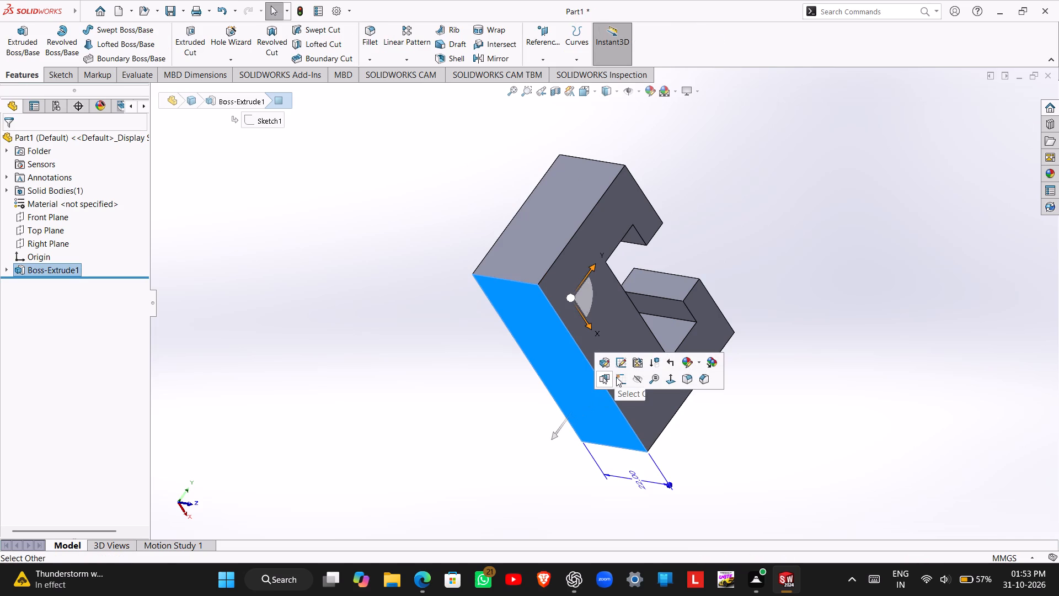
{"action": "left_click", "coordinate": [616, 377]}
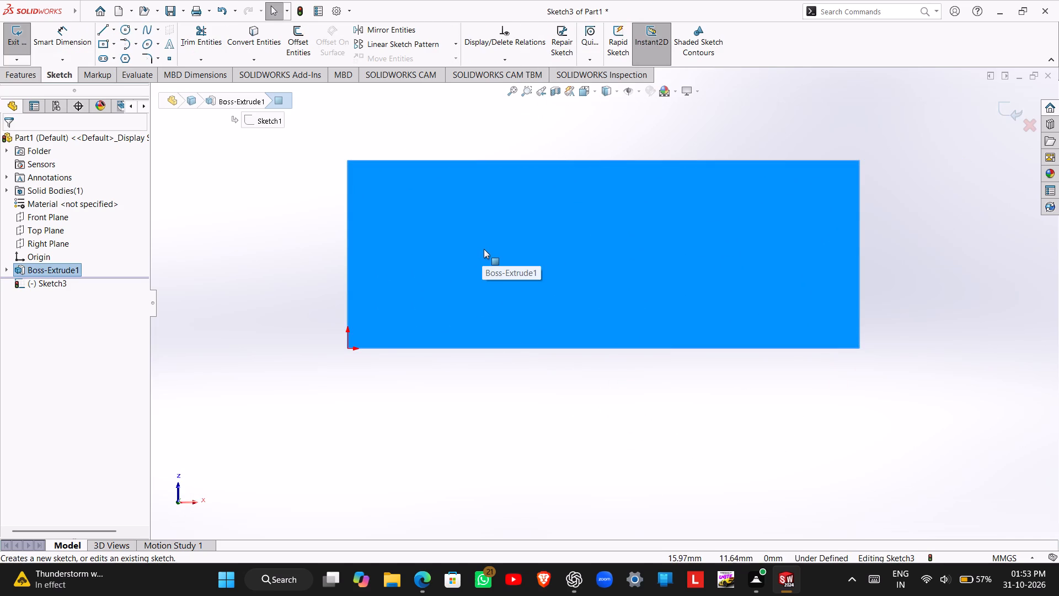
{"action": "scroll", "coordinate": [484, 249], "scroll_direction": "up", "scroll_amount": 2}
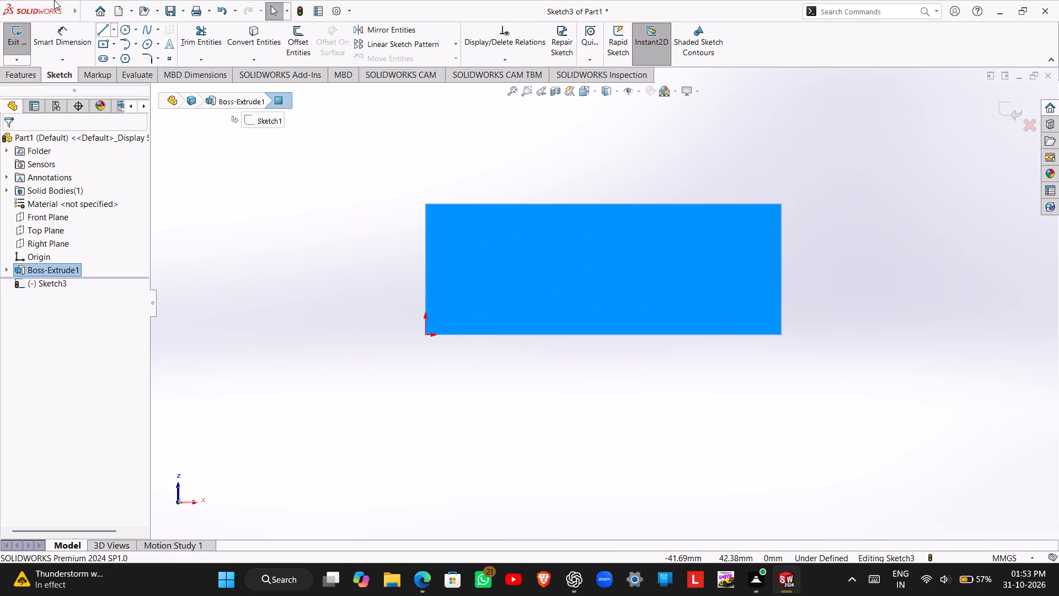
{"action": "left_click", "coordinate": [104, 33]}
{"action": "left_click", "coordinate": [424, 203]}
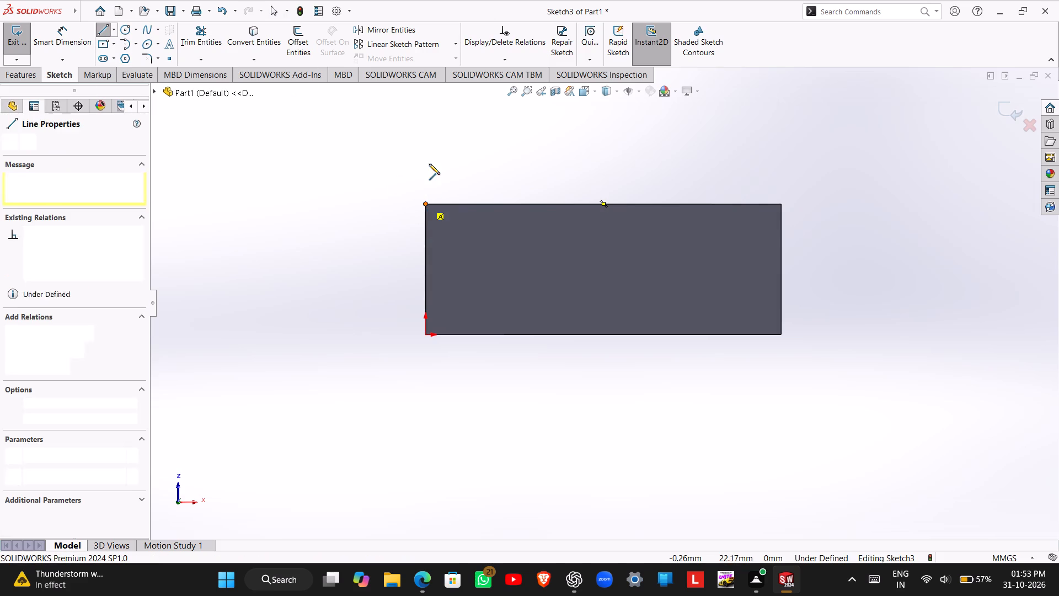
{"action": "scroll", "coordinate": [428, 123], "scroll_direction": "up", "scroll_amount": 2}
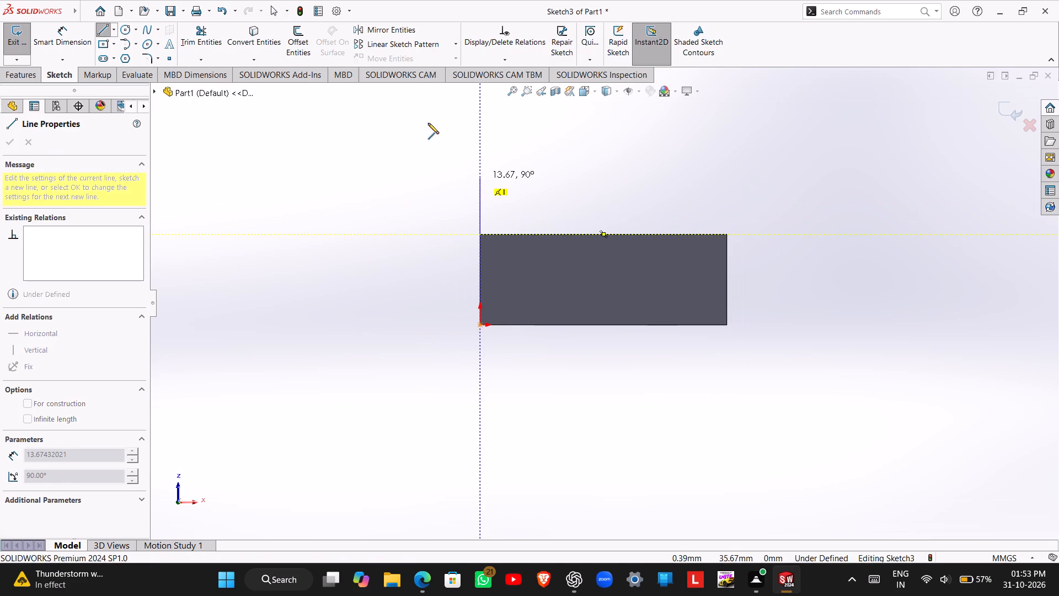
{"action": "left_click", "coordinate": [479, 159]}
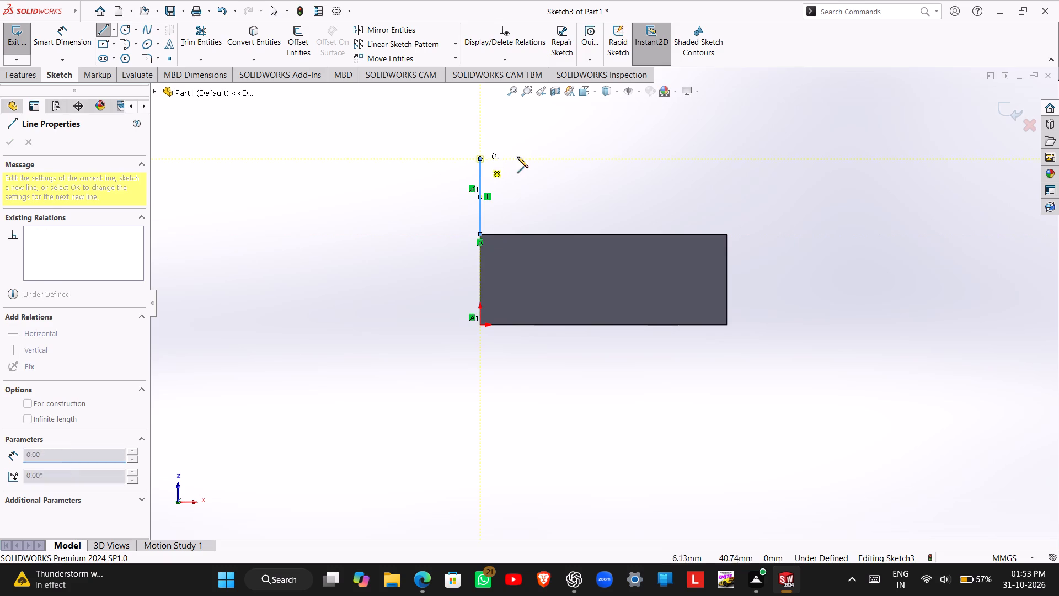
{"action": "left_click", "coordinate": [726, 159]}
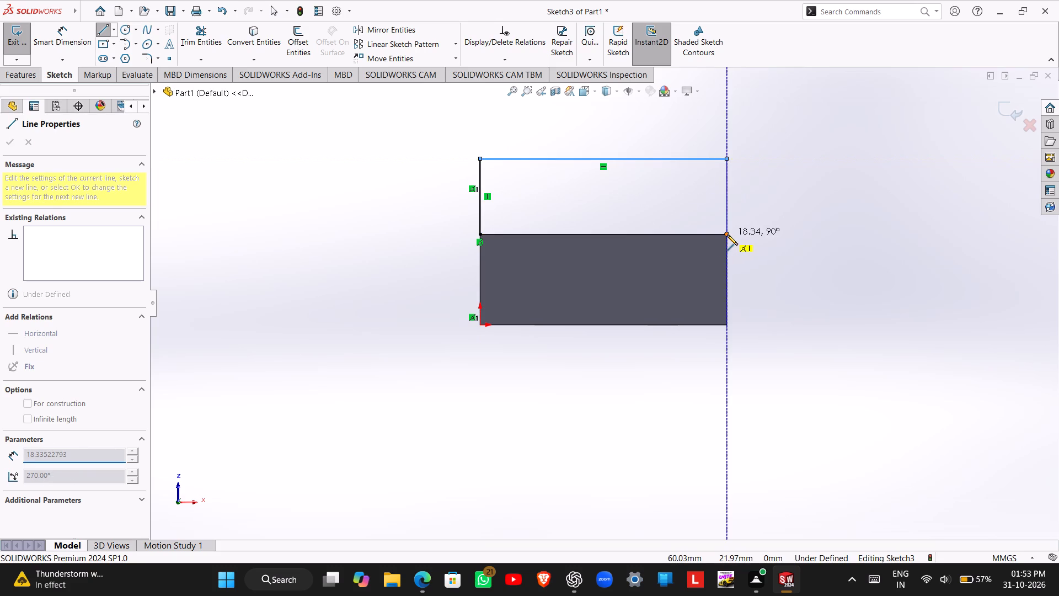
{"action": "left_click", "coordinate": [727, 235]}
{"action": "key", "text": "Escape"}
Dimension the outline's side line perpendicular to the block's front edge, at the end away from the origin, to 18 mm.
{"action": "right_click_drag", "start_coordinate": [655, 195], "coordinate": [655, 193]}
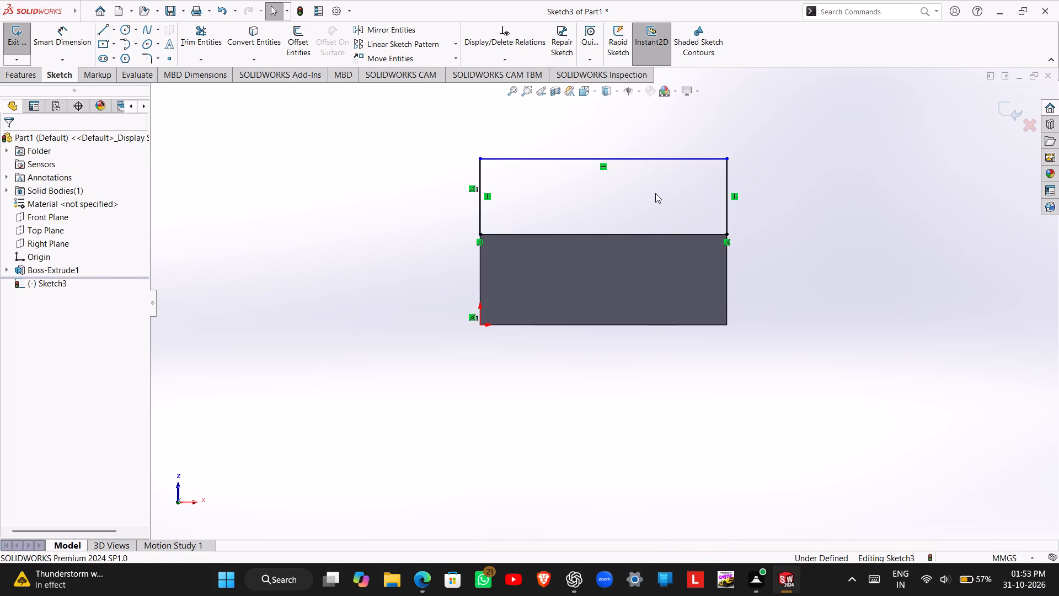
{"action": "right_click_drag", "start_coordinate": [655, 193], "coordinate": [650, 132]}
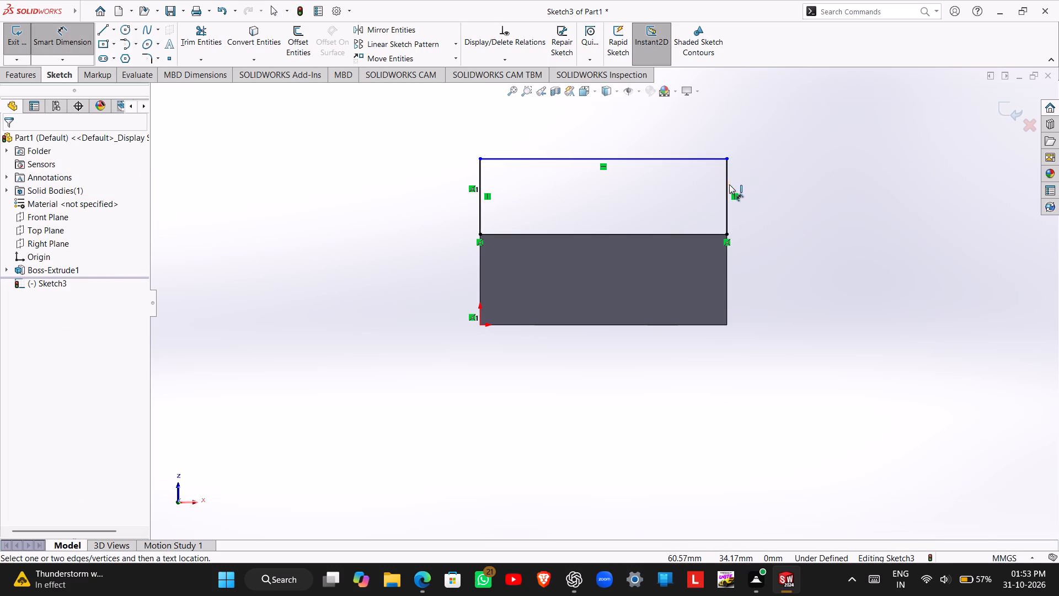
{"action": "left_click", "coordinate": [729, 185]}
{"action": "left_click", "coordinate": [780, 183]}
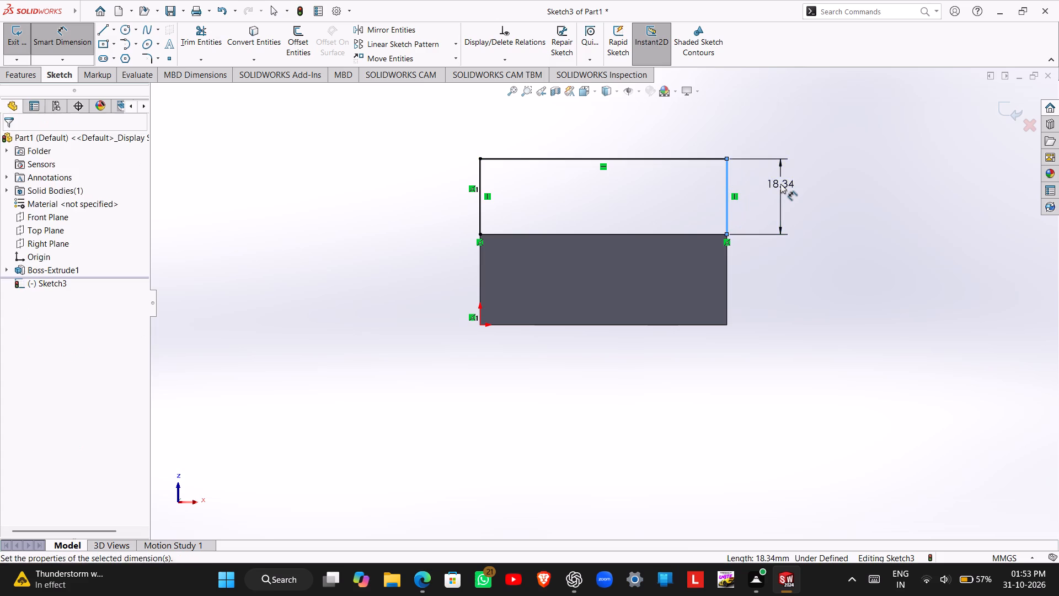
{"action": "type", "text": "18"}
{"action": "key", "text": "Return"}
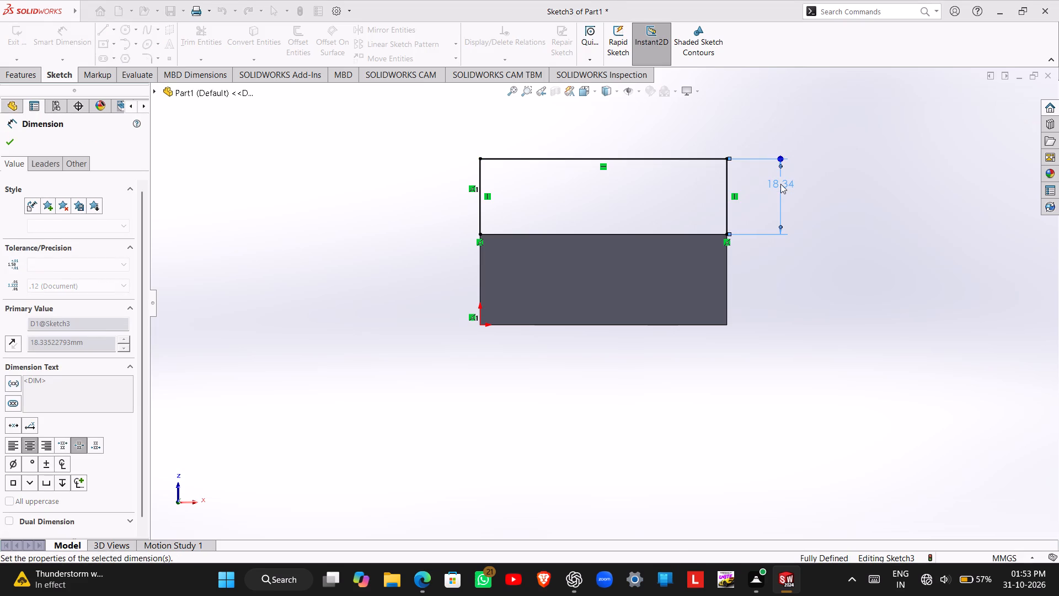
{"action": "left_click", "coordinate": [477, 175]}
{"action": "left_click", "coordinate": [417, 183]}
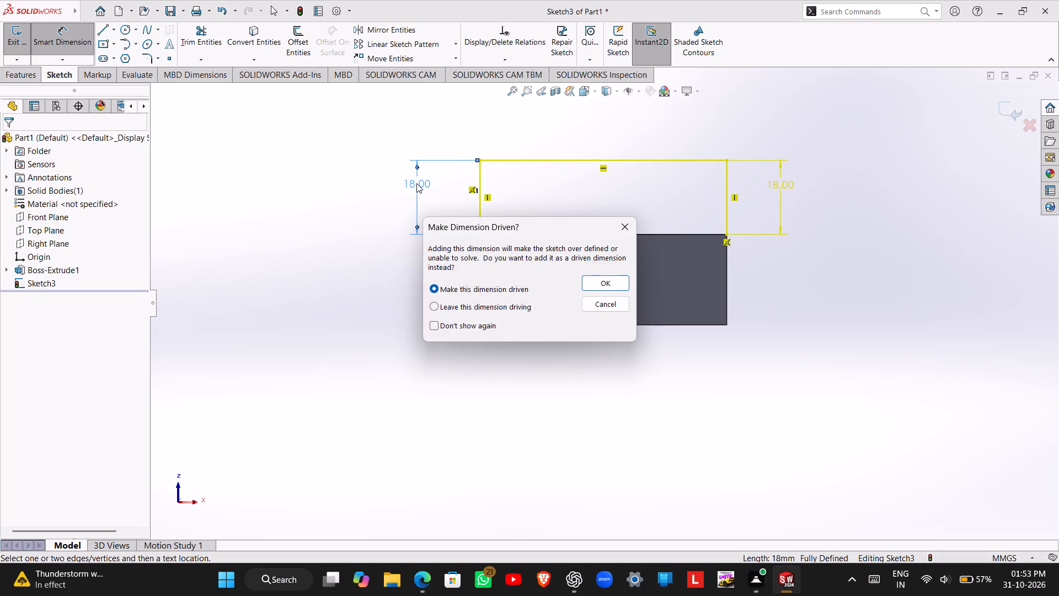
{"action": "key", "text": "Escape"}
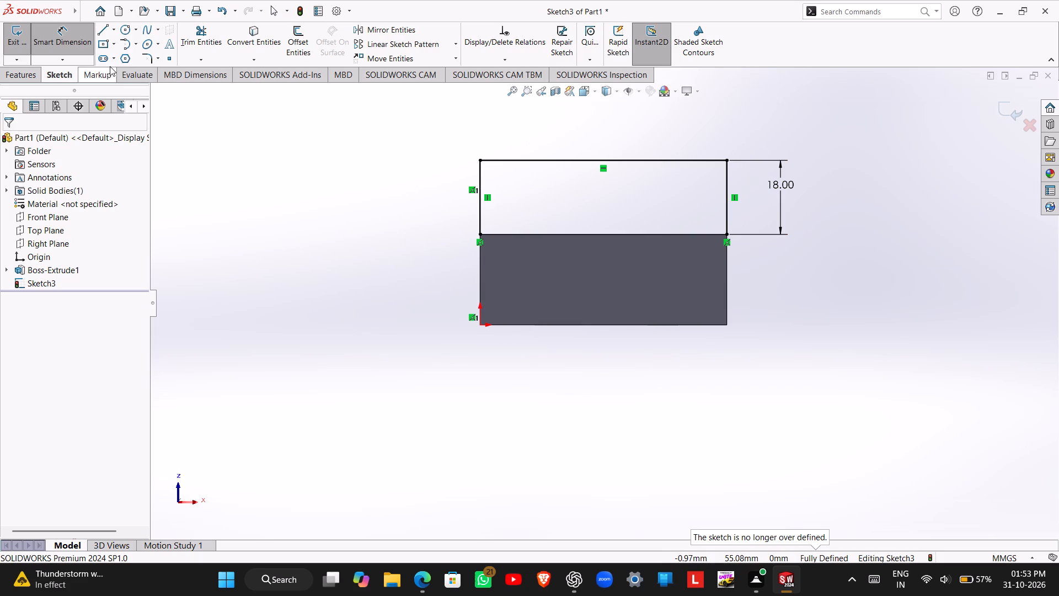
Round both outer corners of the outline with 10 mm sketch fillets and exit the sketch.
{"action": "left_click", "coordinate": [159, 56]}
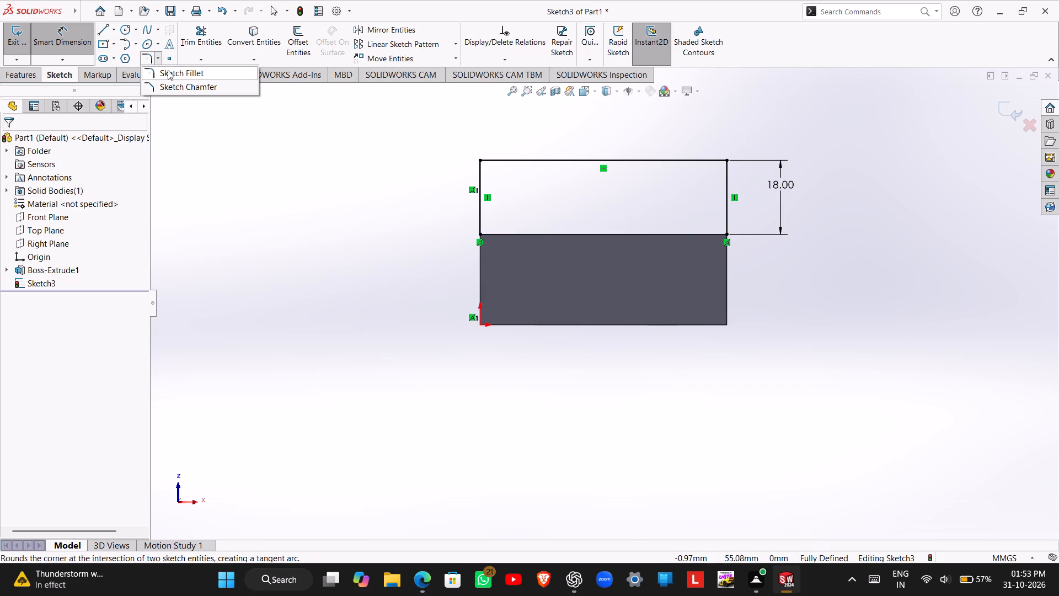
{"action": "left_click", "coordinate": [168, 72]}
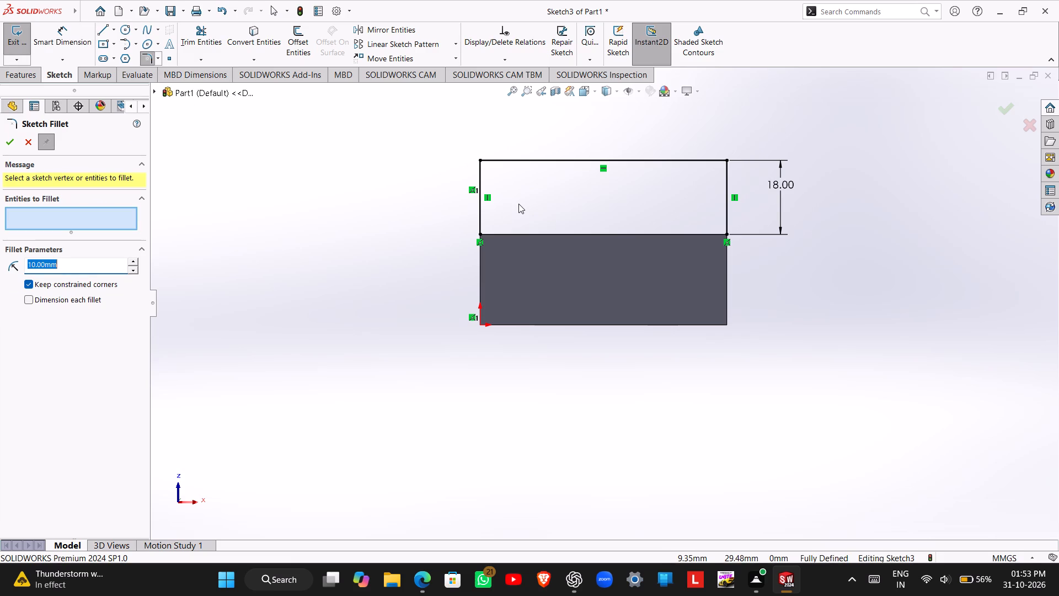
{"action": "left_click", "coordinate": [481, 210]}
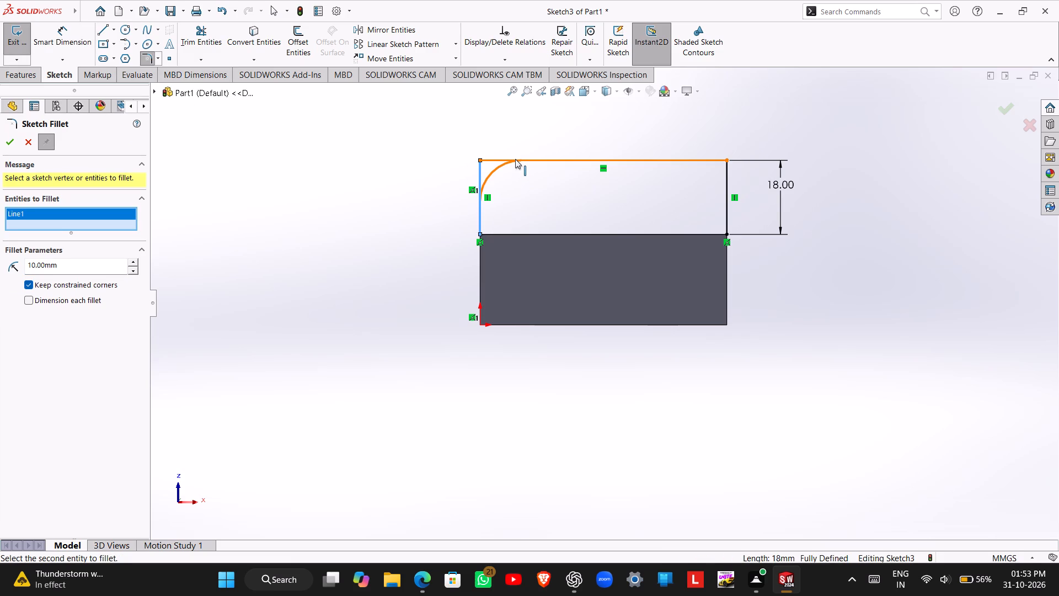
{"action": "left_click", "coordinate": [515, 159]}
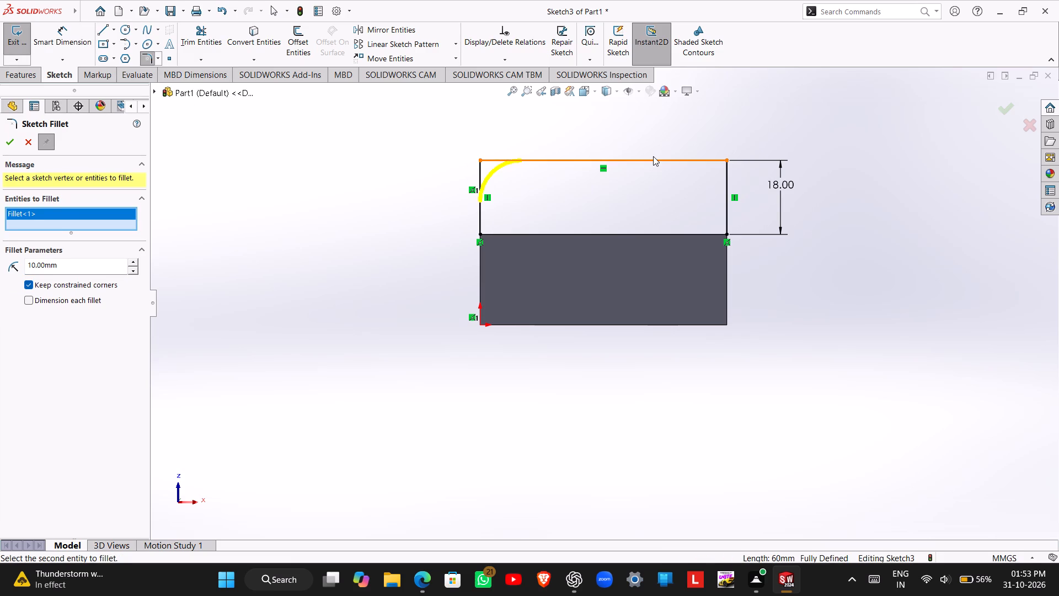
{"action": "left_click", "coordinate": [657, 159]}
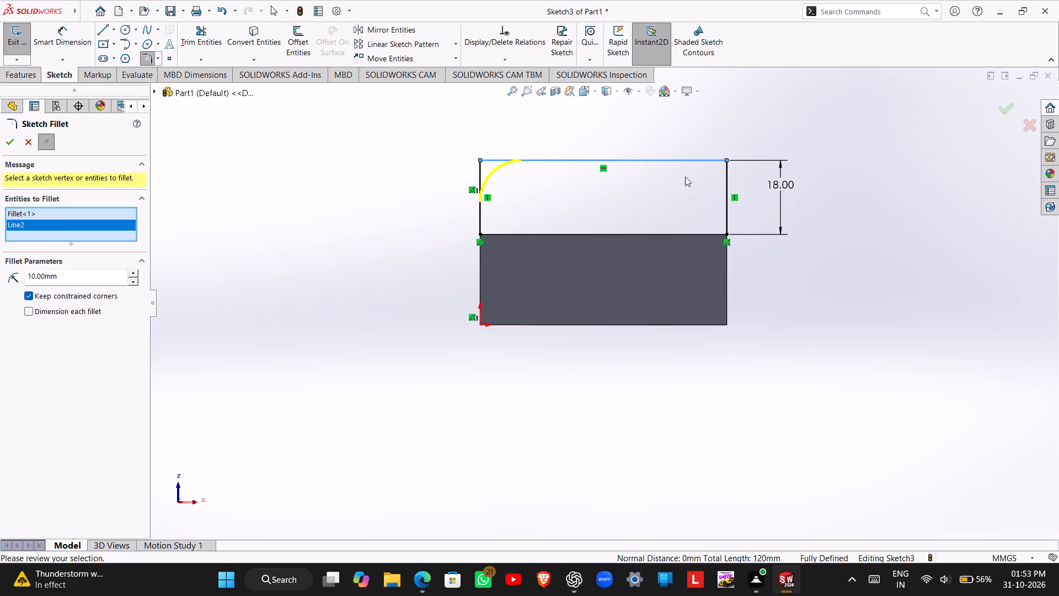
{"action": "left_click", "coordinate": [725, 177]}
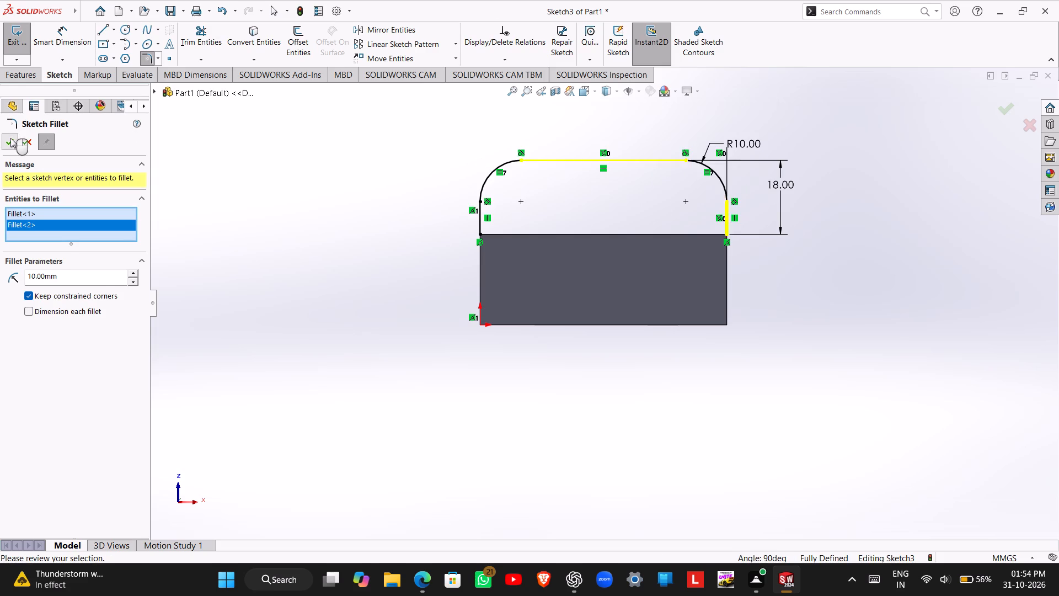
{"action": "left_click", "coordinate": [25, 52]}
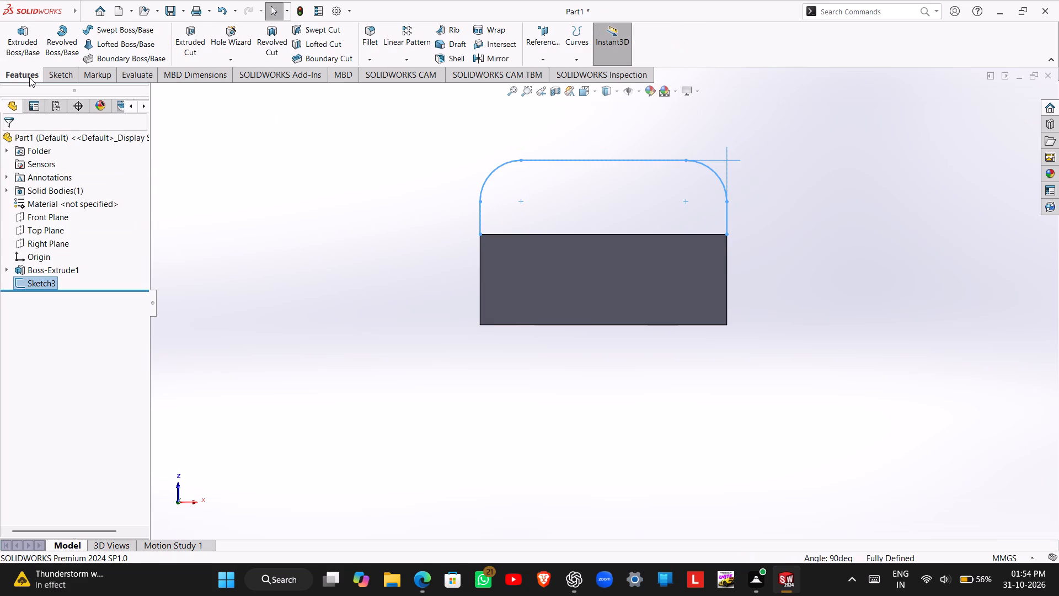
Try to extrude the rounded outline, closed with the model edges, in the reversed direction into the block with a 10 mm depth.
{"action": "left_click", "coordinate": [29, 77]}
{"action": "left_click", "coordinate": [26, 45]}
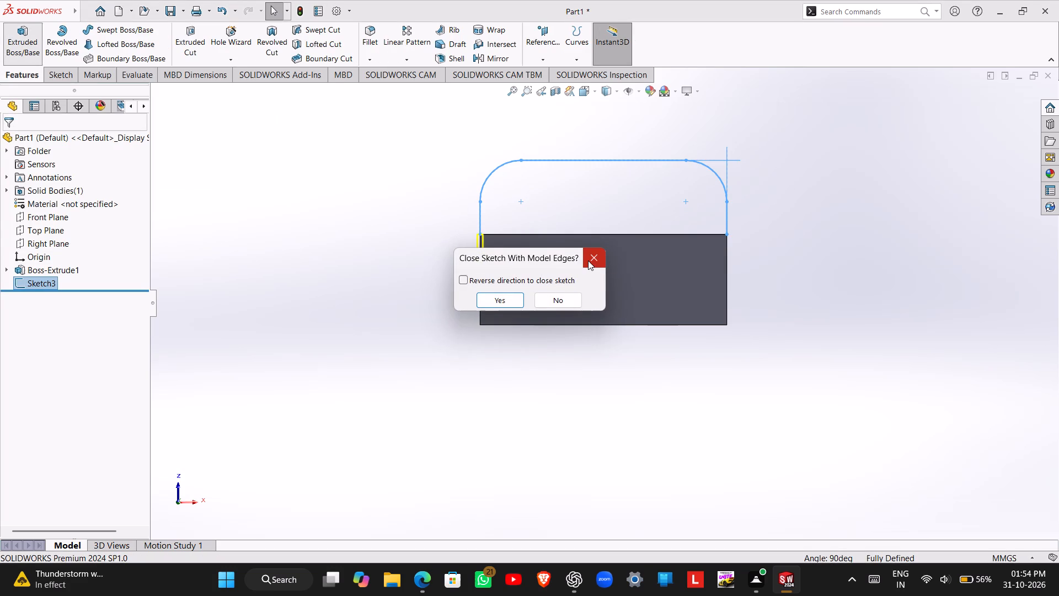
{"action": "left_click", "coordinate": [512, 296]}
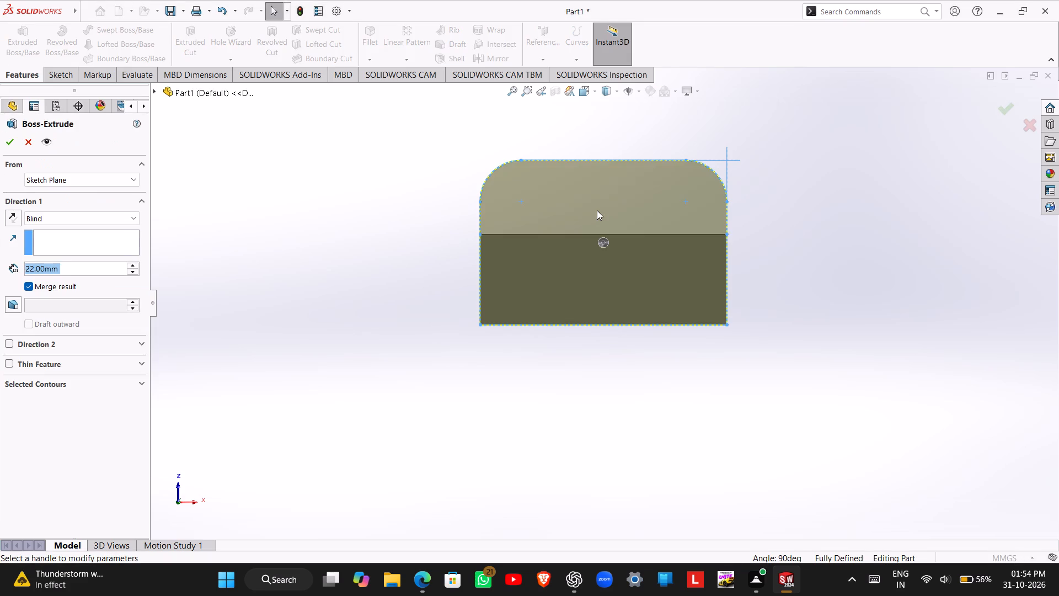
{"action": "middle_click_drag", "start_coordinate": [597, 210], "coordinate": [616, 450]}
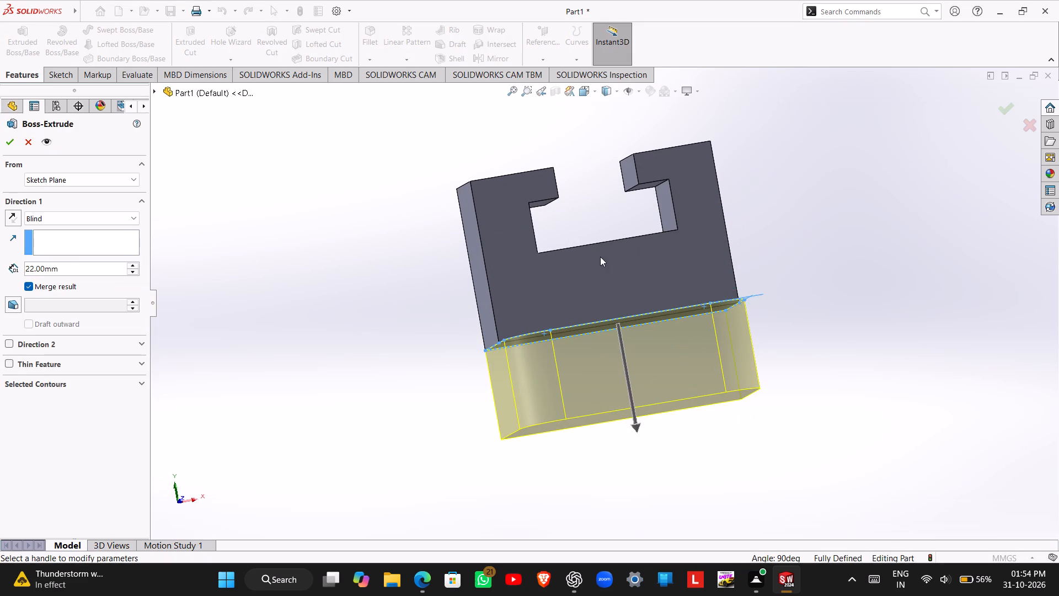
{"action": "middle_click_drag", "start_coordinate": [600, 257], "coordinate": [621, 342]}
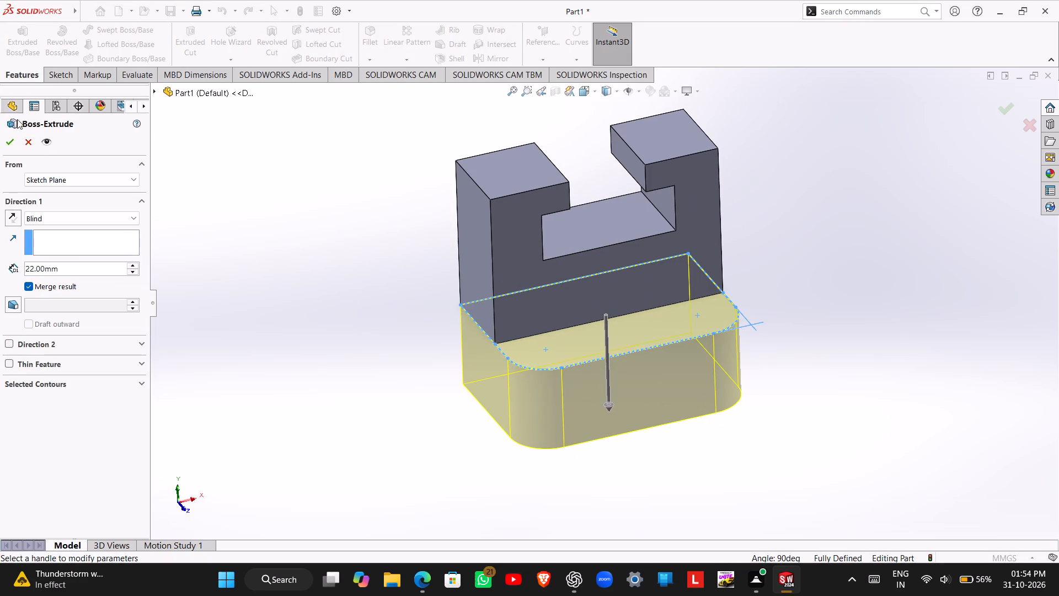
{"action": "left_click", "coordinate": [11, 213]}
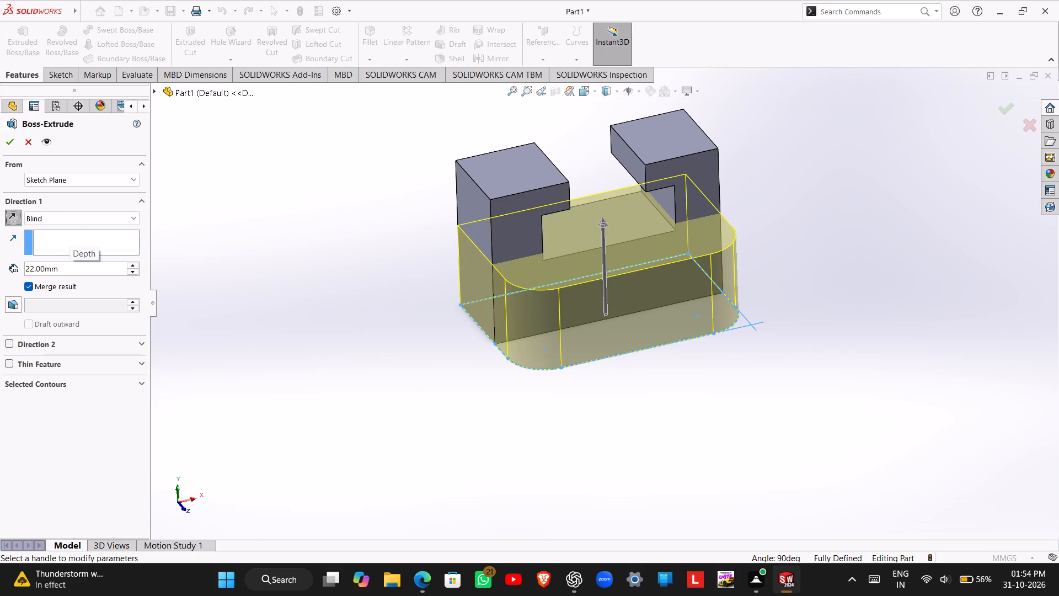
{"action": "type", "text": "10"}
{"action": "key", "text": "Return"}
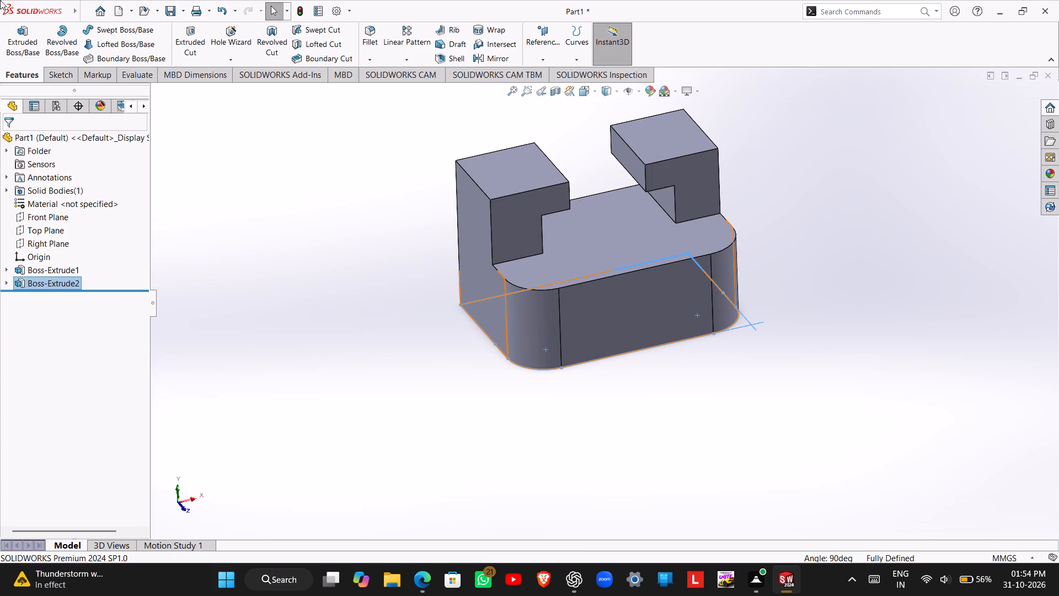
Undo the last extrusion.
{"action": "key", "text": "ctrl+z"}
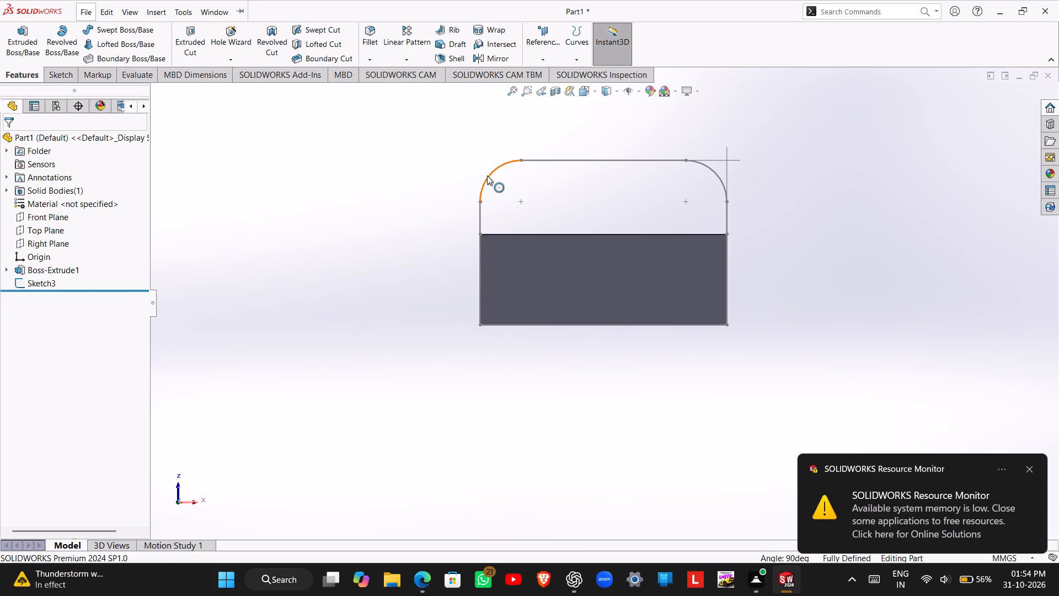
In a new sketch on the block's bottom face, draw a 60 mm line along the edge shared with the rounded outline, and exit the sketch.
{"action": "left_click", "coordinate": [55, 78]}
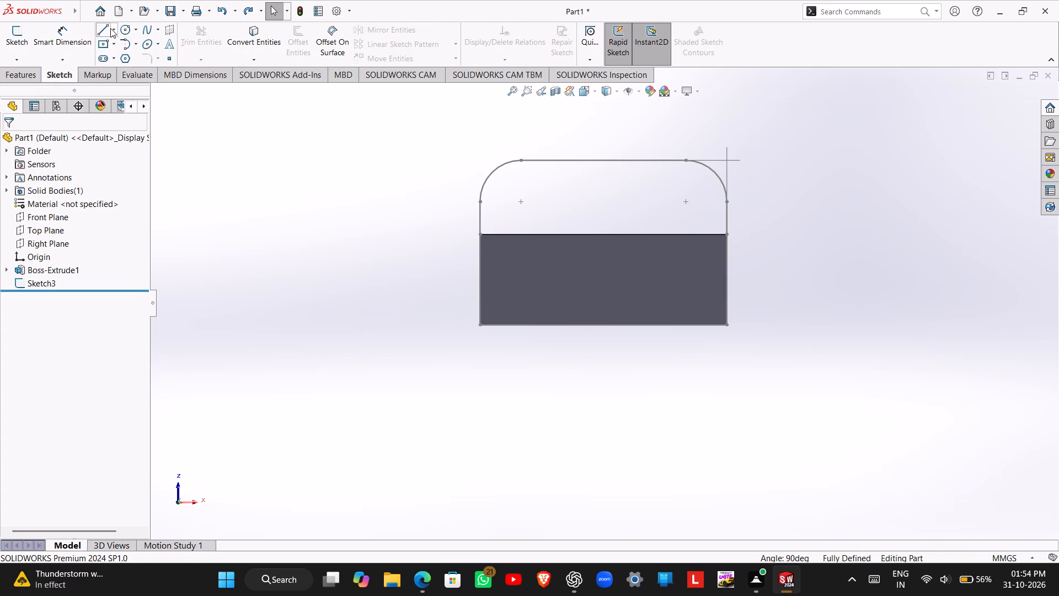
{"action": "left_click", "coordinate": [102, 31]}
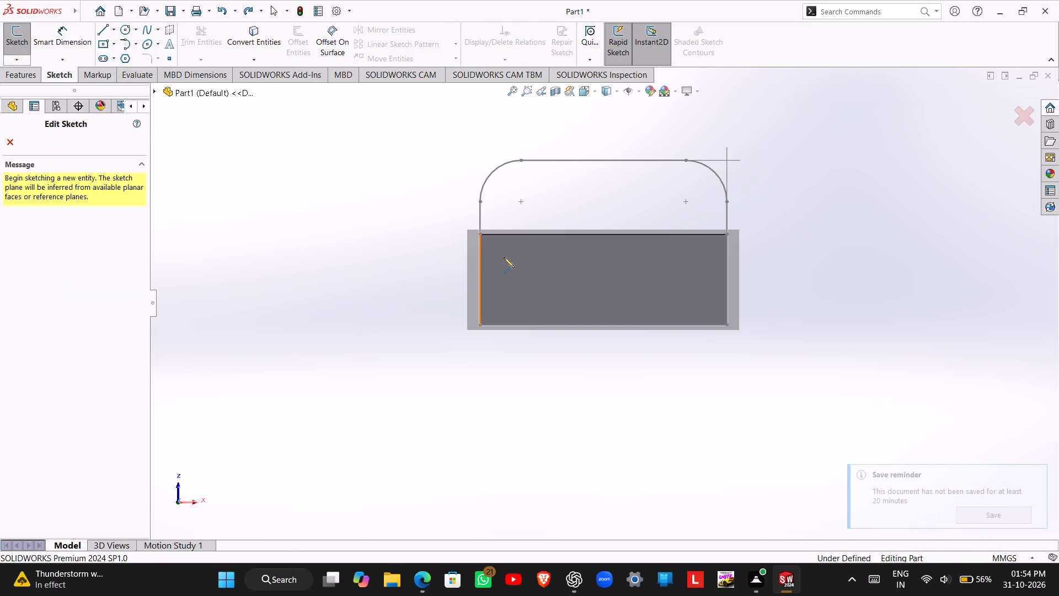
{"action": "left_click", "coordinate": [479, 233]}
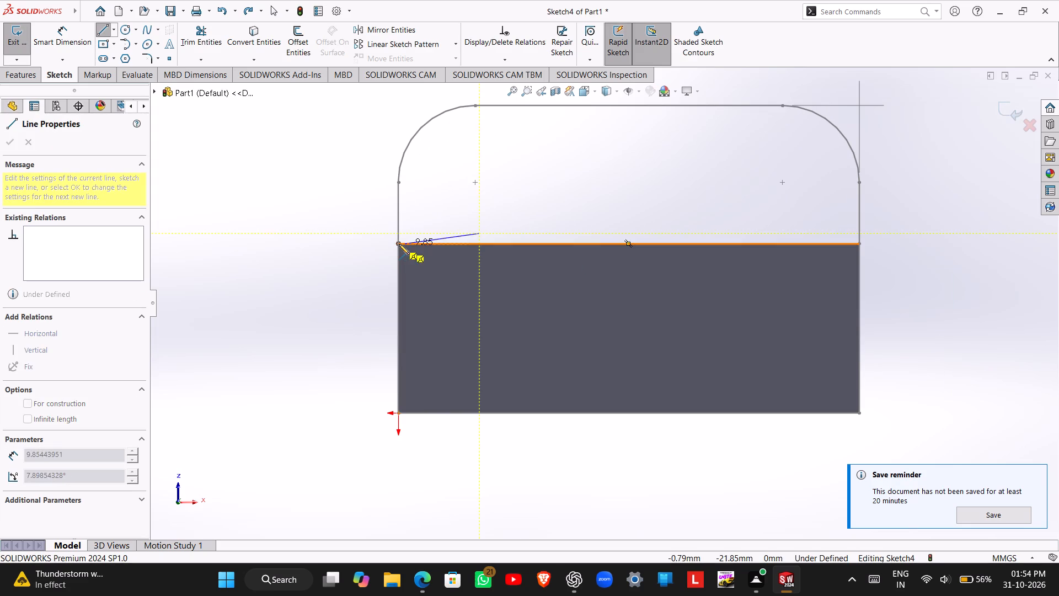
{"action": "key", "text": "Escape"}
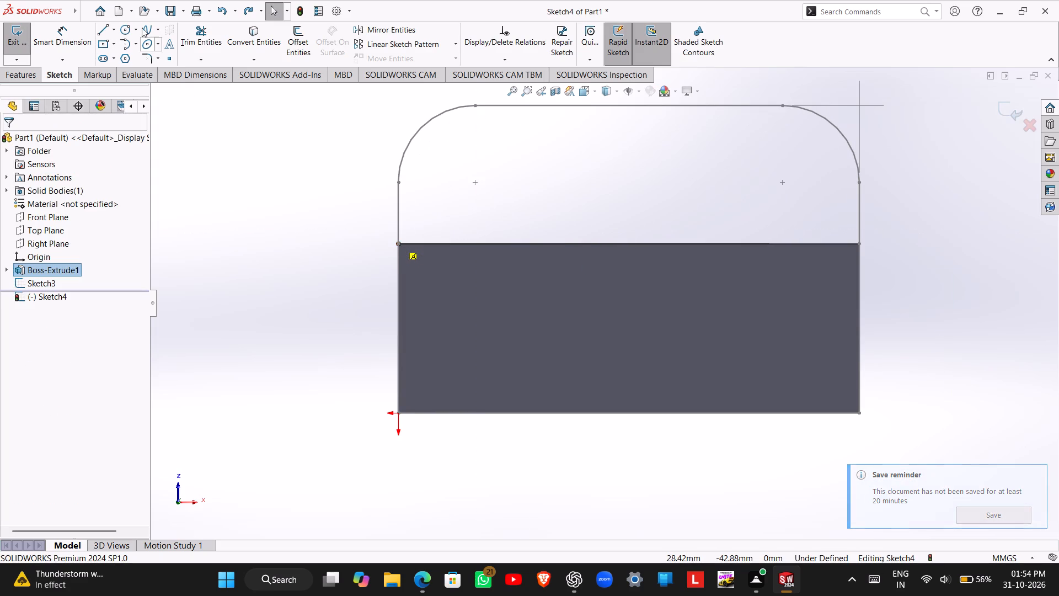
{"action": "left_click", "coordinate": [106, 32]}
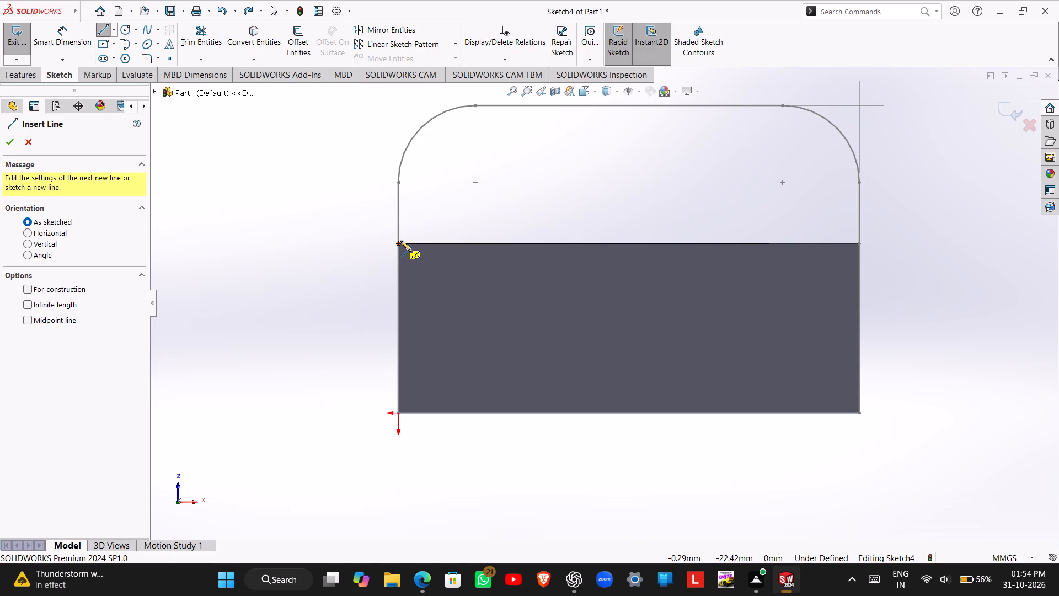
{"action": "left_click", "coordinate": [397, 244]}
{"action": "left_click", "coordinate": [859, 245]}
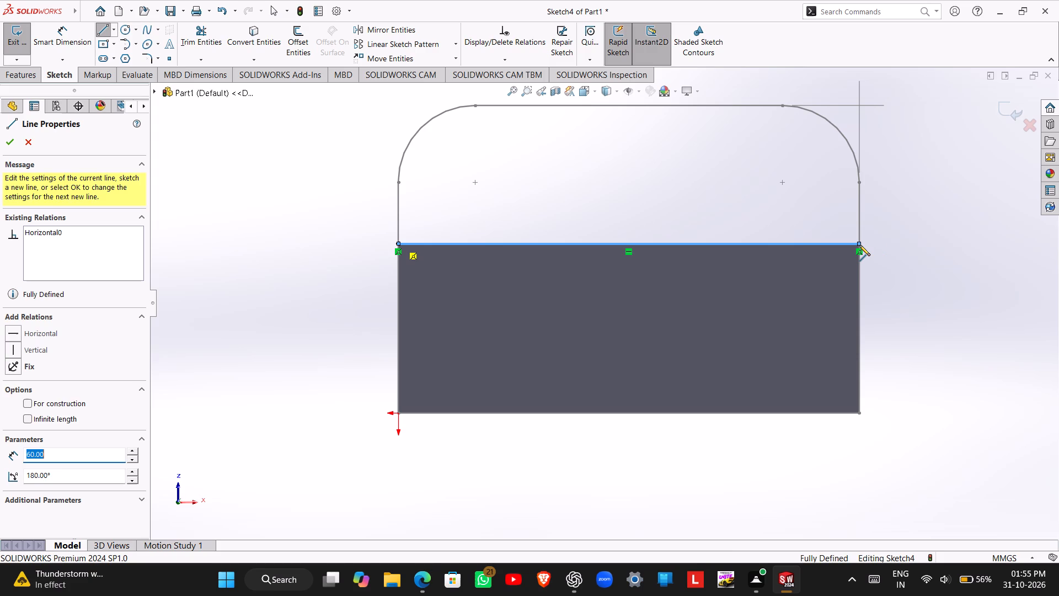
{"action": "key", "text": "Escape"}
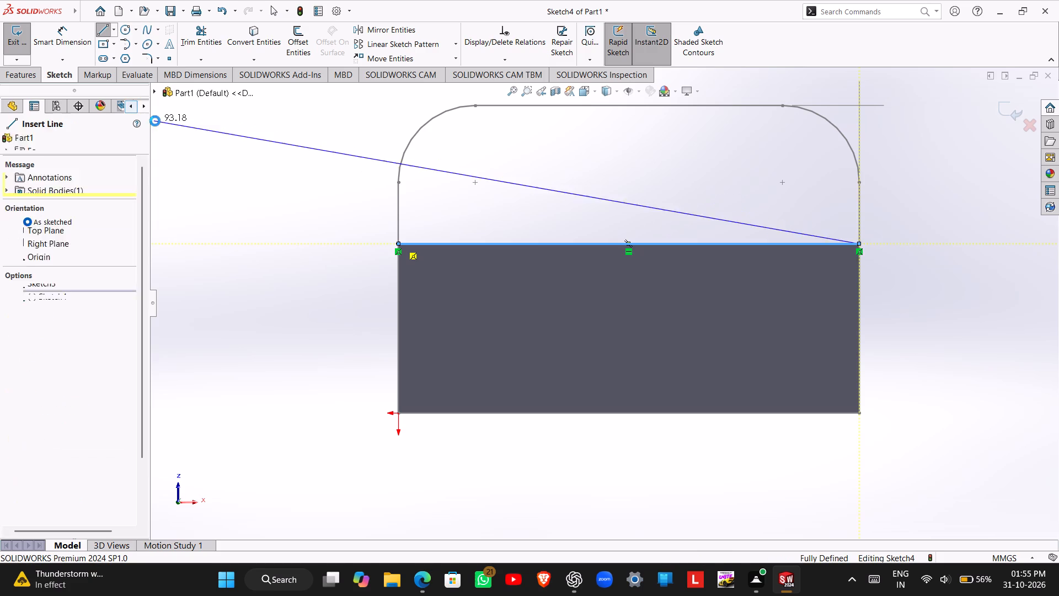
{"action": "left_click", "coordinate": [21, 33]}
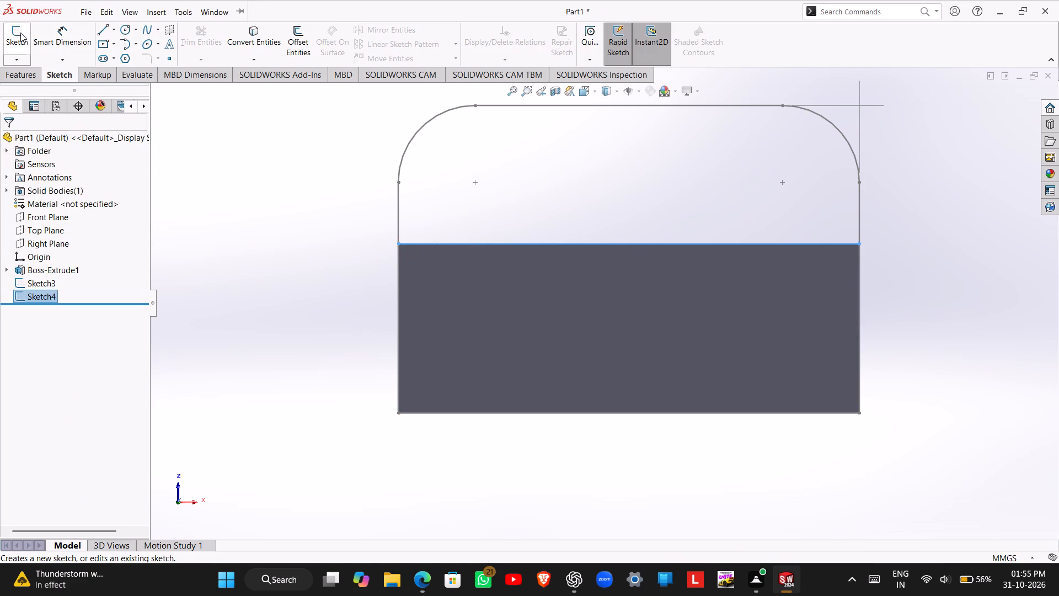
{"action": "left_click", "coordinate": [19, 40]}
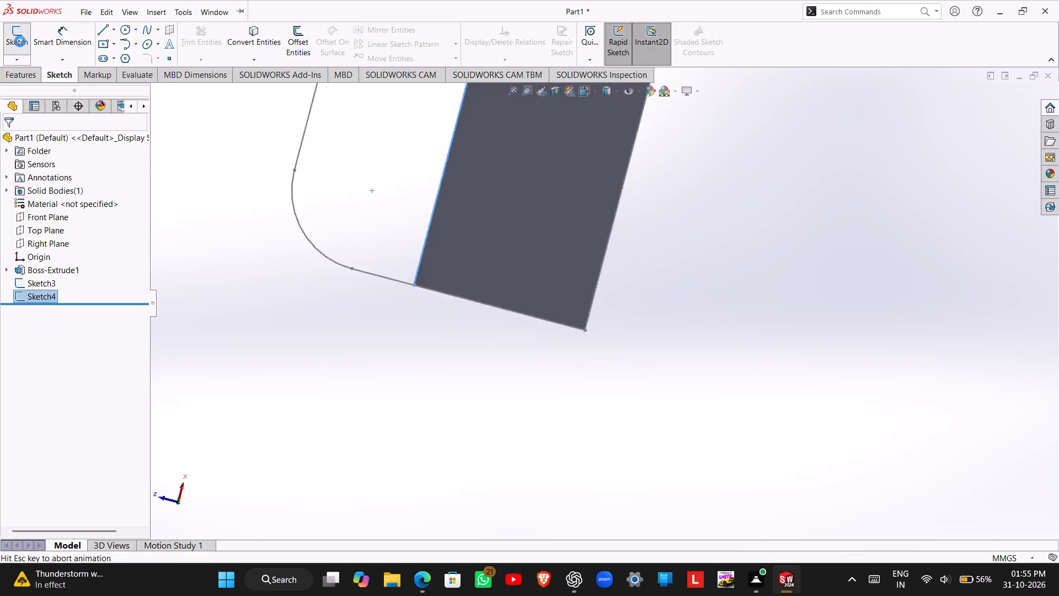
{"action": "left_click", "coordinate": [20, 30]}
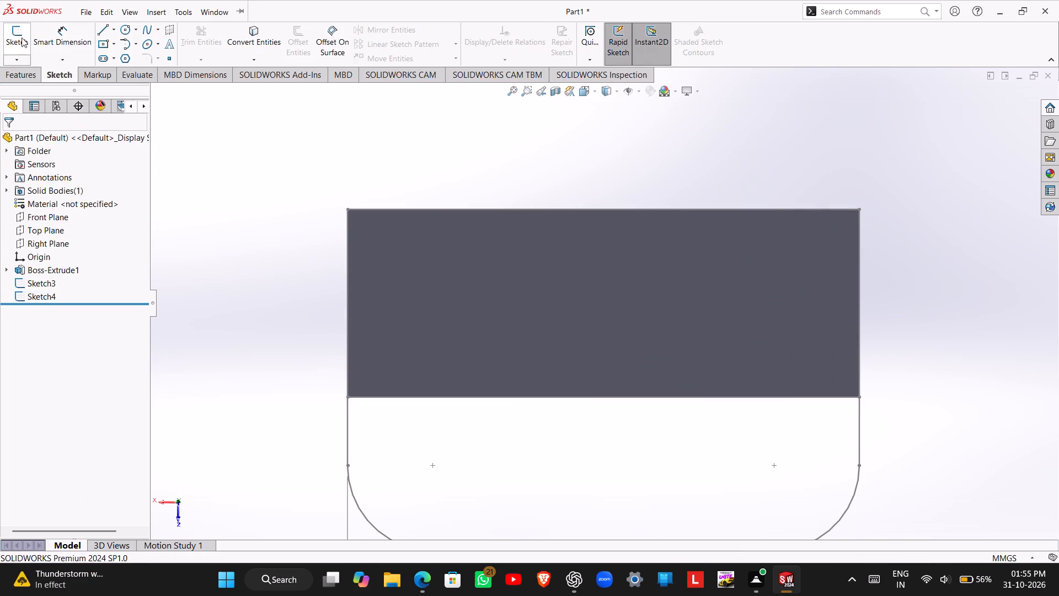
Extrude the rounded base outline in the reversed direction, alongside the block, to a blind depth of 10 mm with merged result.
{"action": "left_click", "coordinate": [26, 73]}
{"action": "scroll", "coordinate": [534, 239], "scroll_direction": "up", "scroll_amount": 1}
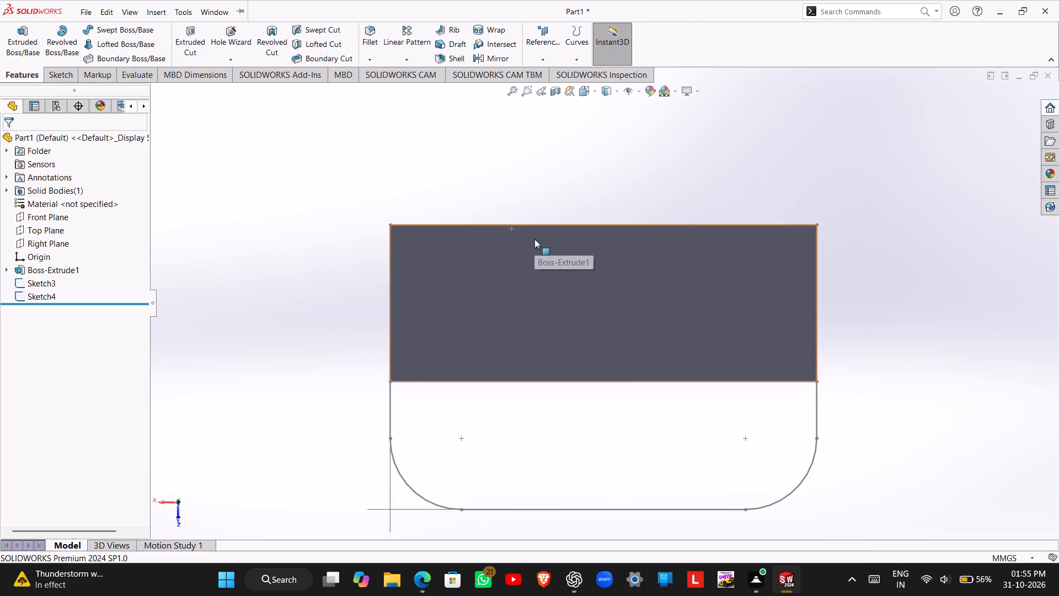
{"action": "scroll", "coordinate": [534, 239], "scroll_direction": "up", "scroll_amount": 2}
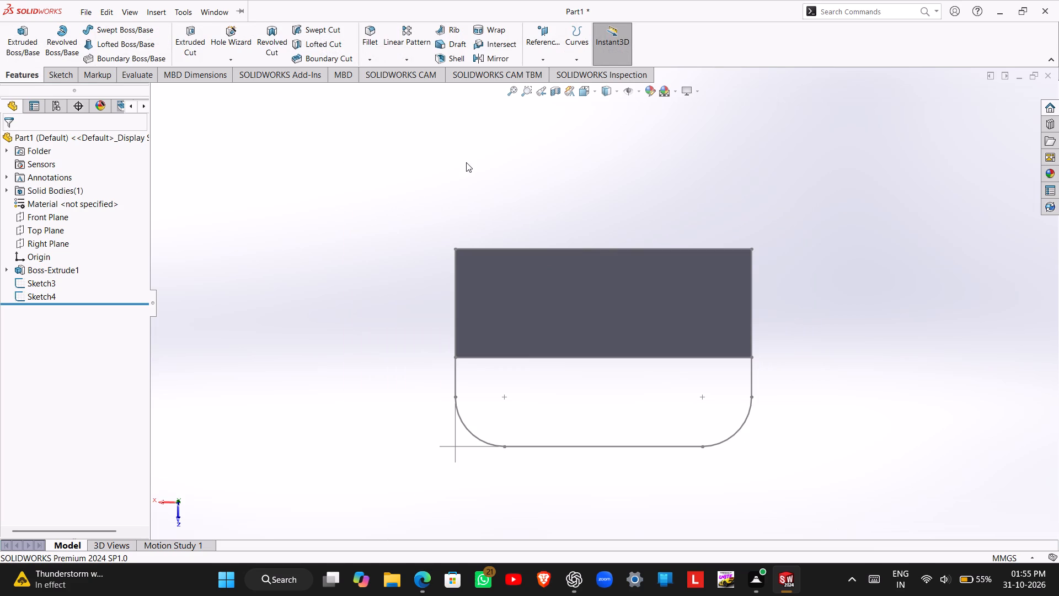
{"action": "left_click", "coordinate": [29, 44]}
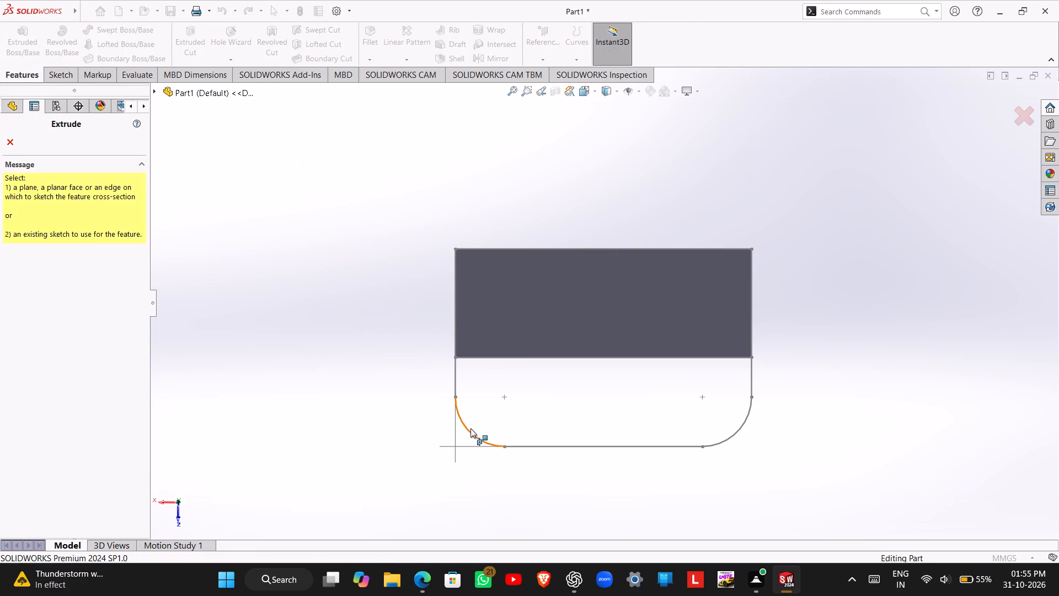
{"action": "left_click", "coordinate": [555, 447]}
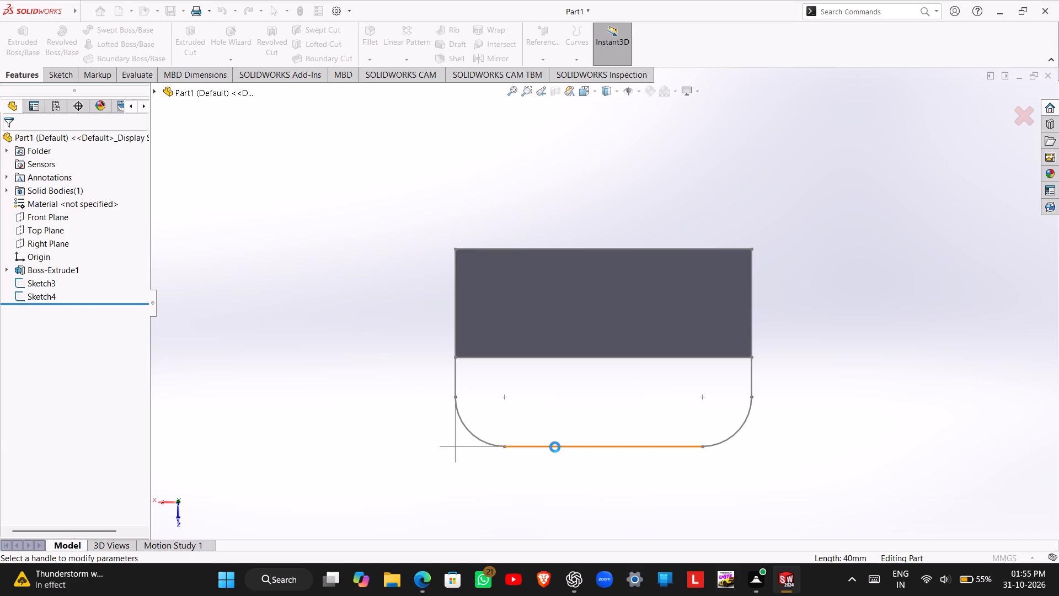
{"action": "middle_click_drag", "start_coordinate": [486, 278], "coordinate": [662, 278]}
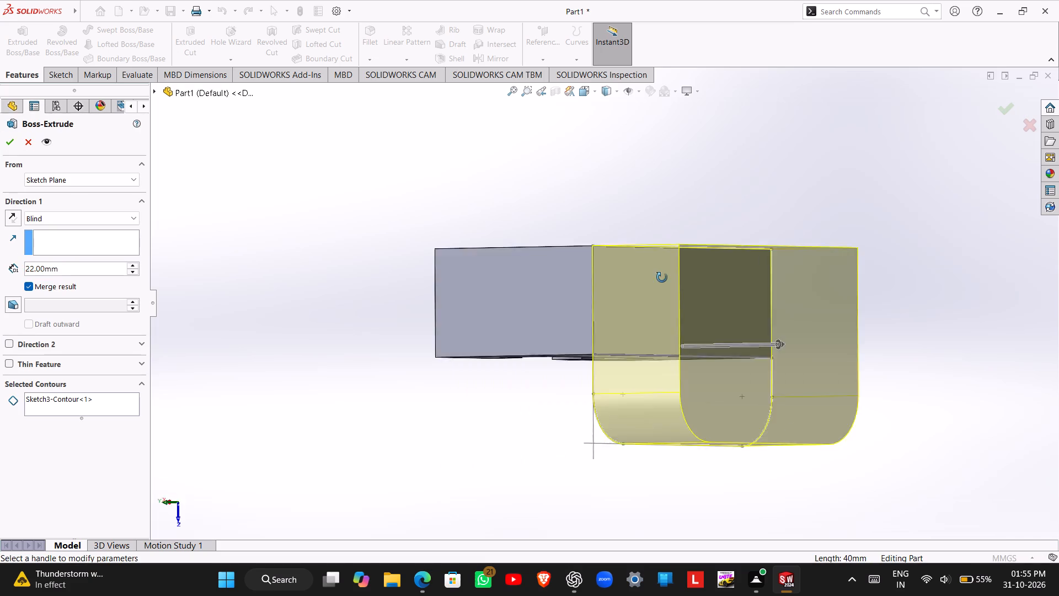
{"action": "middle_click_drag", "start_coordinate": [662, 278], "coordinate": [713, 279]}
{"action": "middle_click_drag", "start_coordinate": [560, 439], "coordinate": [575, 317]}
{"action": "scroll", "coordinate": [555, 347], "scroll_direction": "up", "scroll_amount": 1}
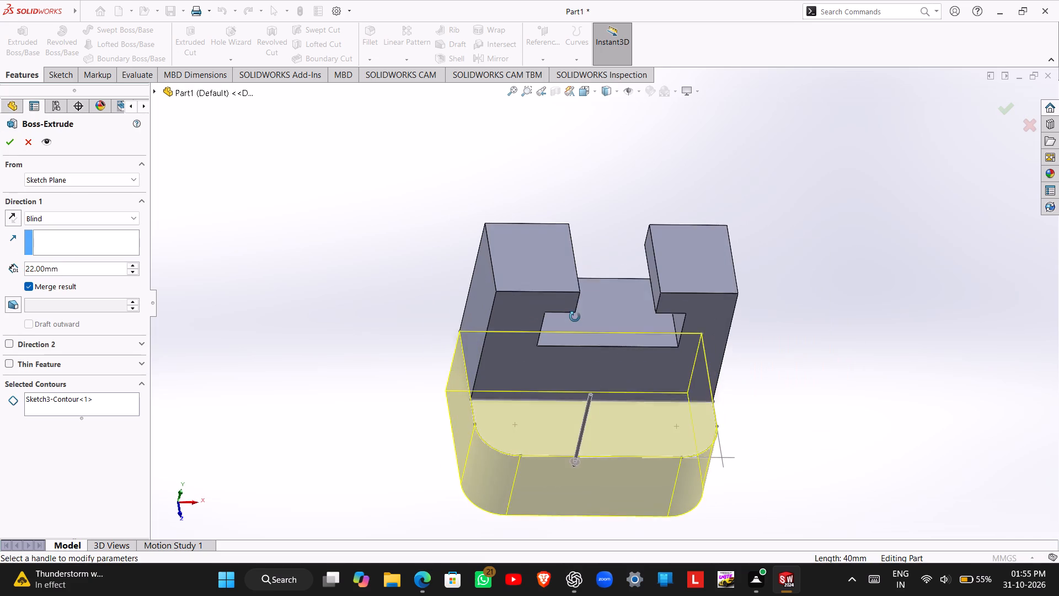
{"action": "middle_click_drag", "start_coordinate": [575, 317], "coordinate": [581, 272]}
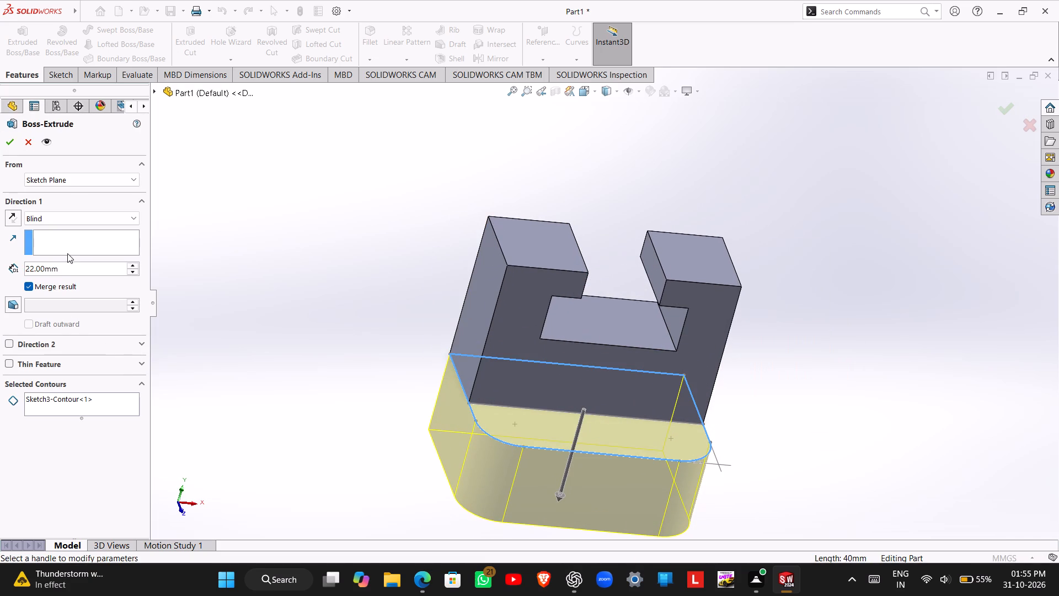
{"action": "left_click", "coordinate": [8, 220]}
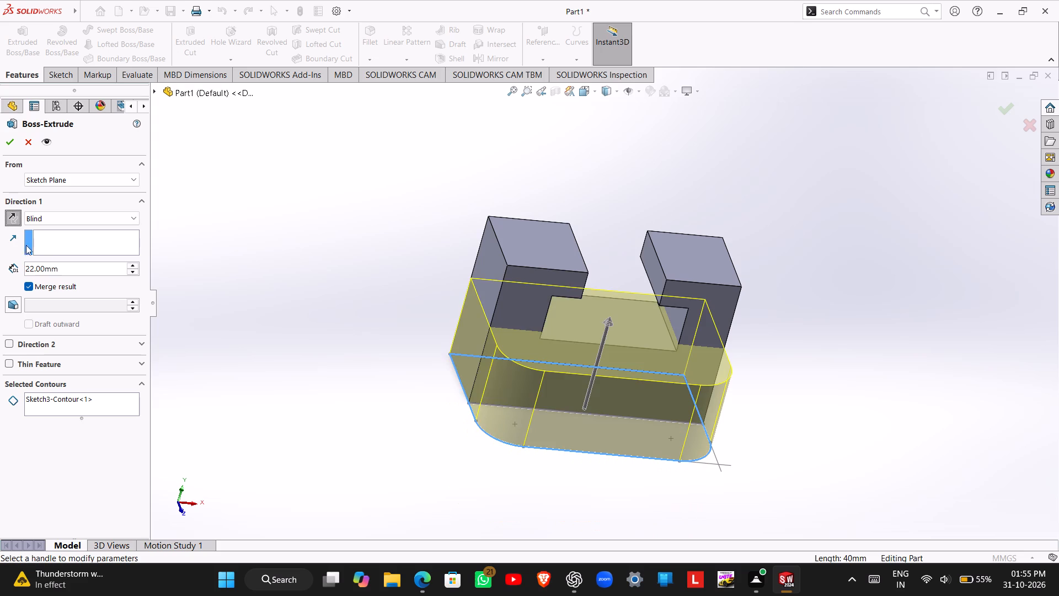
{"action": "double_click", "coordinate": [66, 267]}
{"action": "type", "text": "10"}
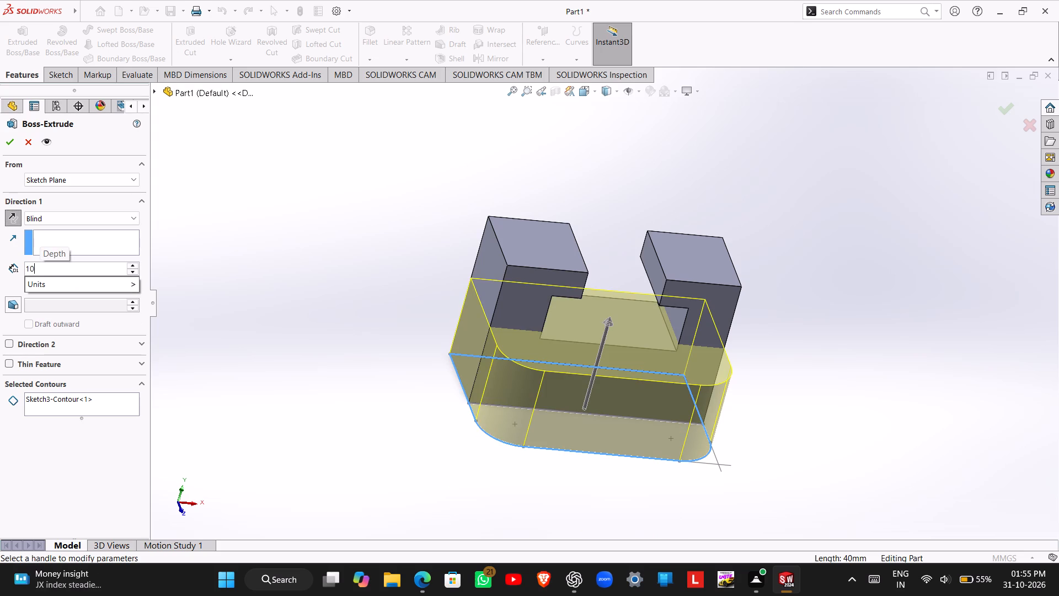
{"action": "key", "text": "Return"}
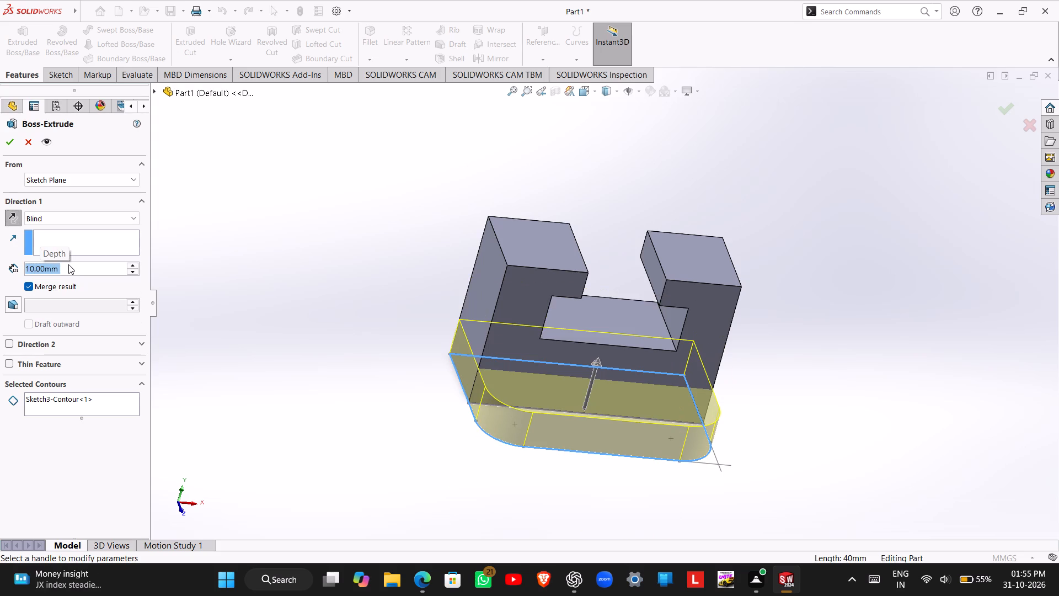
{"action": "key", "text": "Return"}
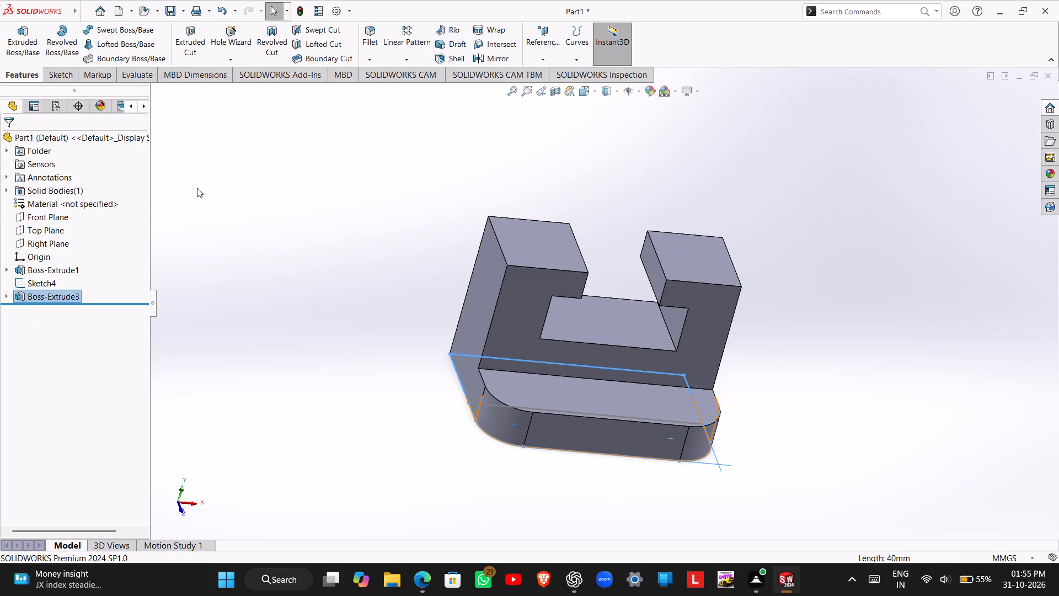
Examine the rounded base extension from several sides, including the leftover sketch line on the block's underside.
{"action": "middle_click_drag", "start_coordinate": [206, 181], "coordinate": [189, 276]}
{"action": "left_click", "coordinate": [237, 278]}
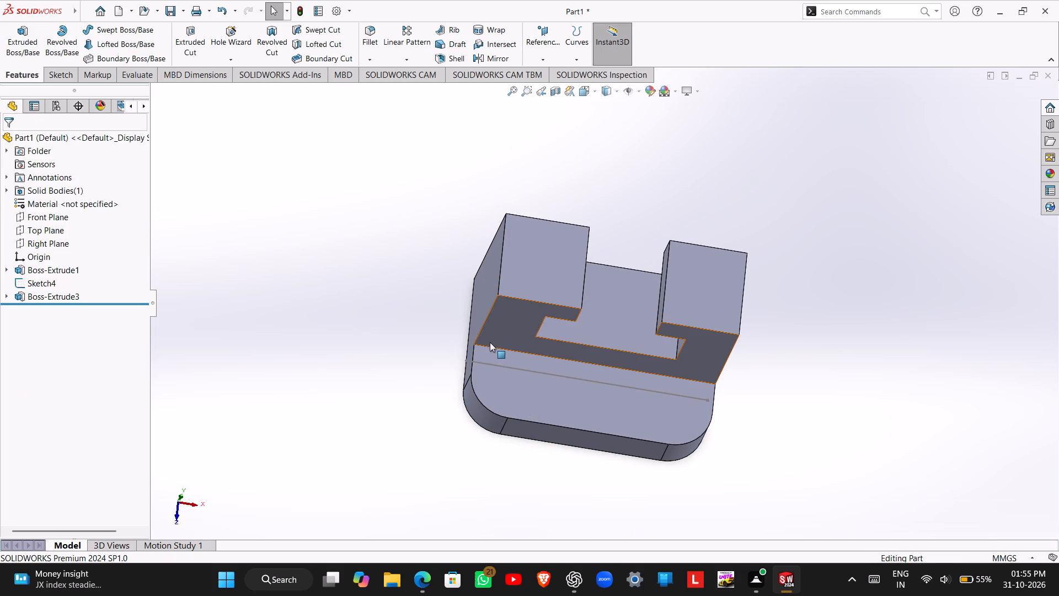
{"action": "middle_click_drag", "start_coordinate": [490, 342], "coordinate": [571, 173]}
{"action": "scroll", "coordinate": [490, 342], "scroll_direction": "up", "scroll_amount": 1}
{"action": "middle_click_drag", "start_coordinate": [592, 402], "coordinate": [619, 330]}
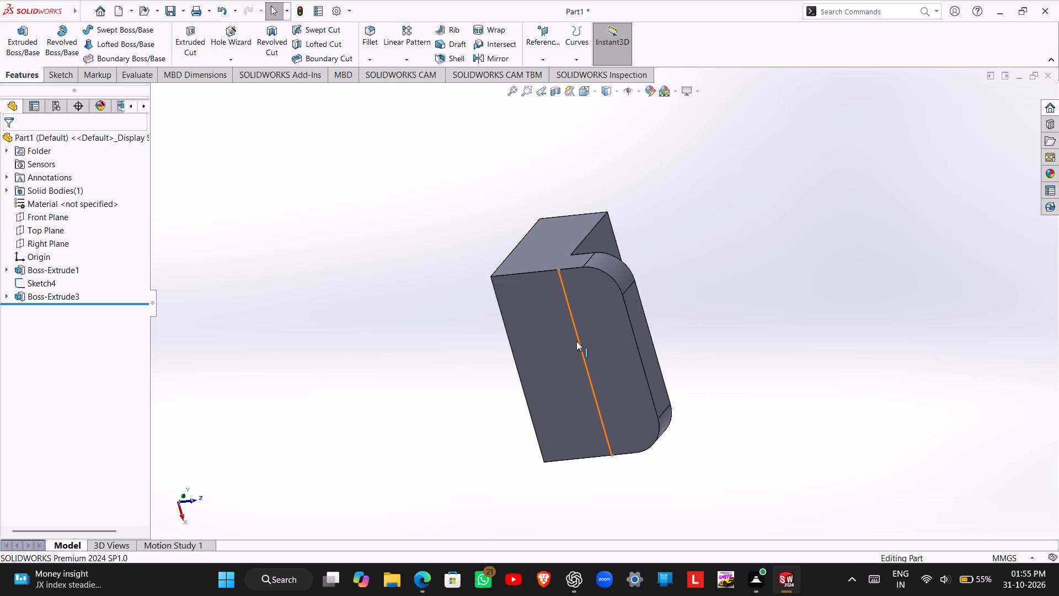
{"action": "left_click", "coordinate": [576, 341]}
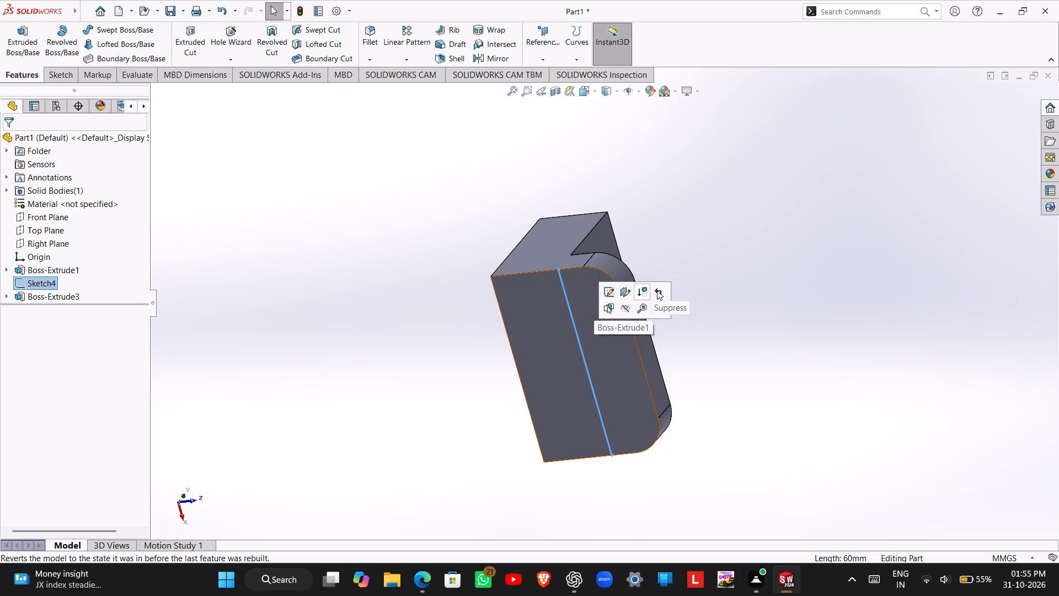
{"action": "key", "text": "Escape"}
{"action": "key", "text": "Escape"}
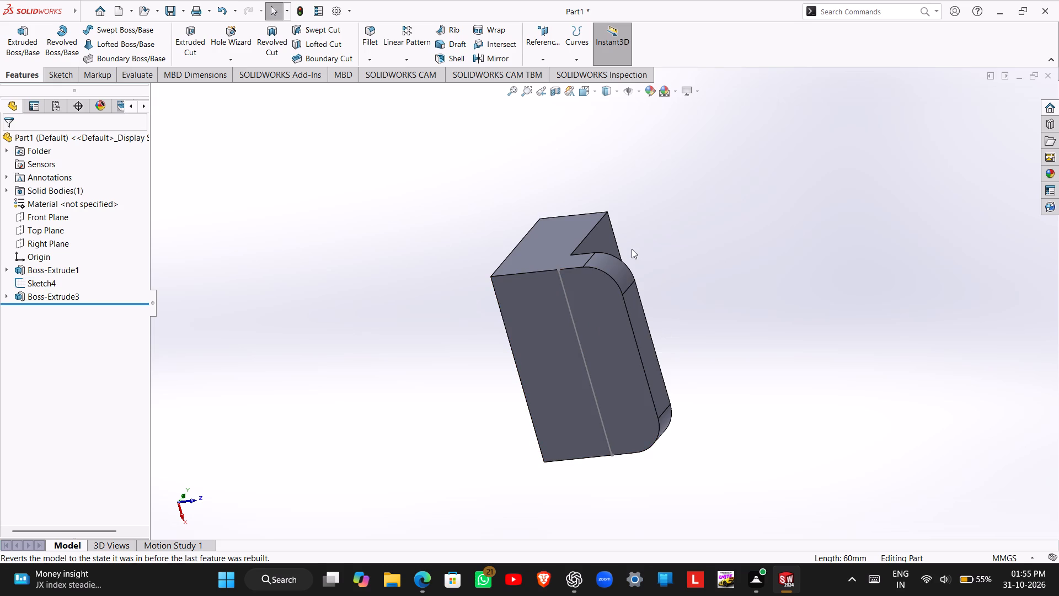
{"action": "middle_click_drag", "start_coordinate": [632, 249], "coordinate": [523, 375]}
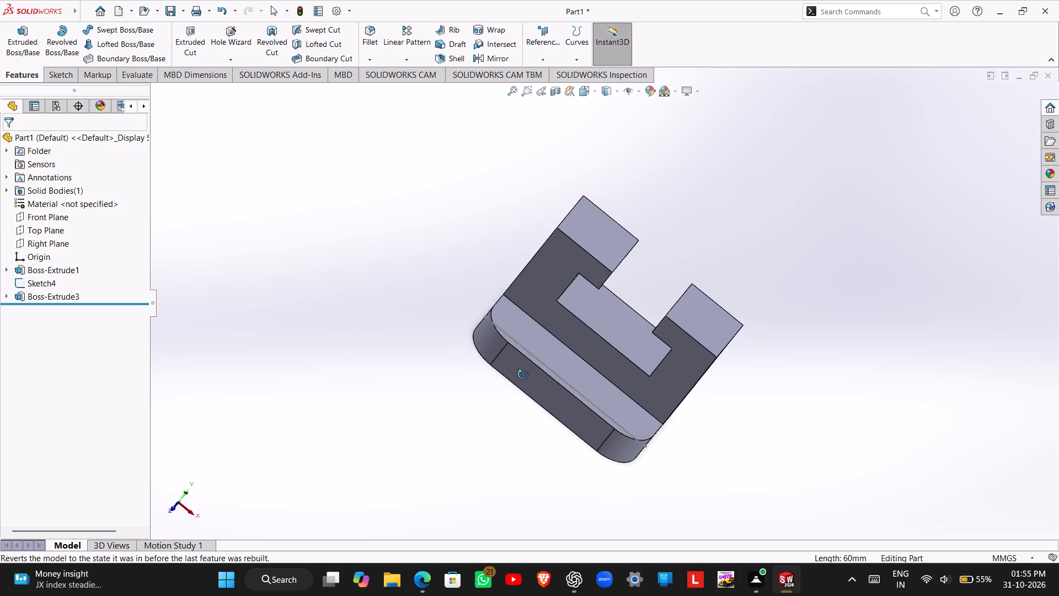
{"action": "middle_click_drag", "start_coordinate": [523, 375], "coordinate": [537, 441]}
{"action": "middle_click_drag", "start_coordinate": [451, 276], "coordinate": [438, 349]}
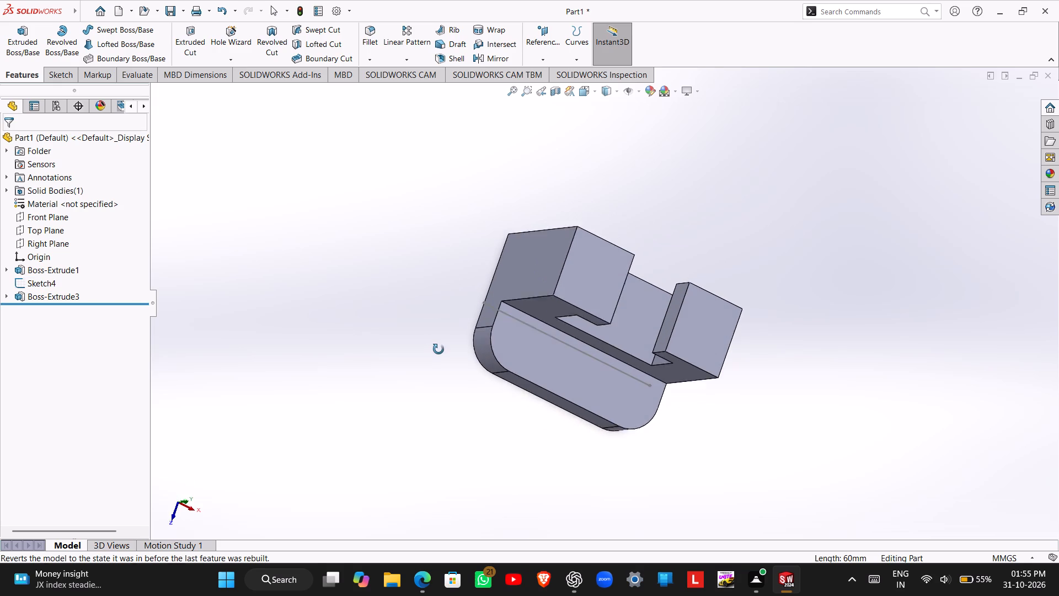
{"action": "middle_click_drag", "start_coordinate": [438, 349], "coordinate": [439, 350]}
{"action": "middle_click_drag", "start_coordinate": [770, 345], "coordinate": [662, 321]}
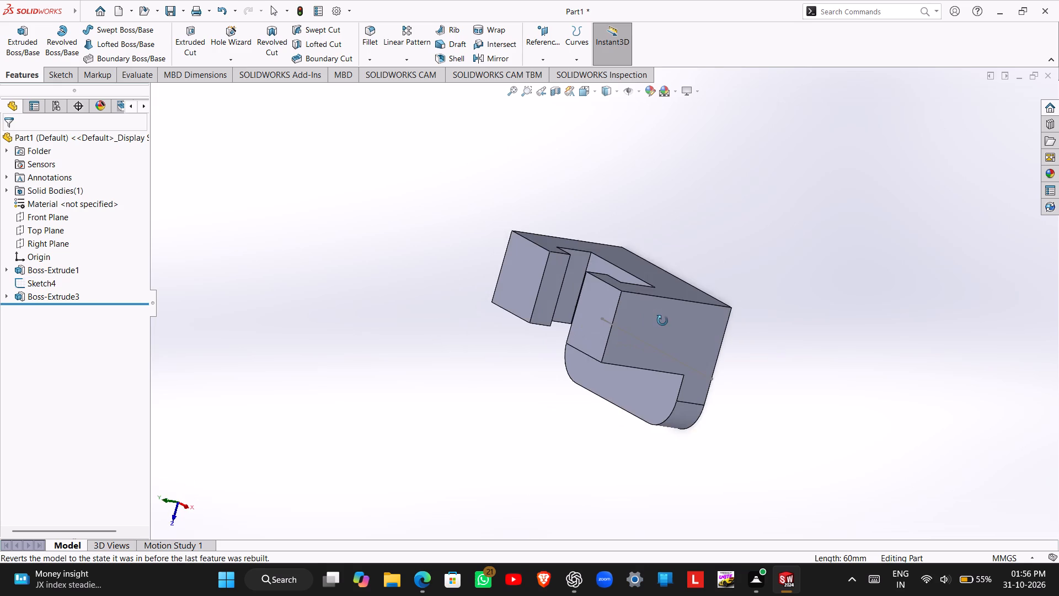
{"action": "middle_click_drag", "start_coordinate": [662, 321], "coordinate": [704, 182]}
{"action": "scroll", "coordinate": [568, 371], "scroll_direction": "up", "scroll_amount": 1}
{"action": "middle_click_drag", "start_coordinate": [568, 371], "coordinate": [613, 363]}
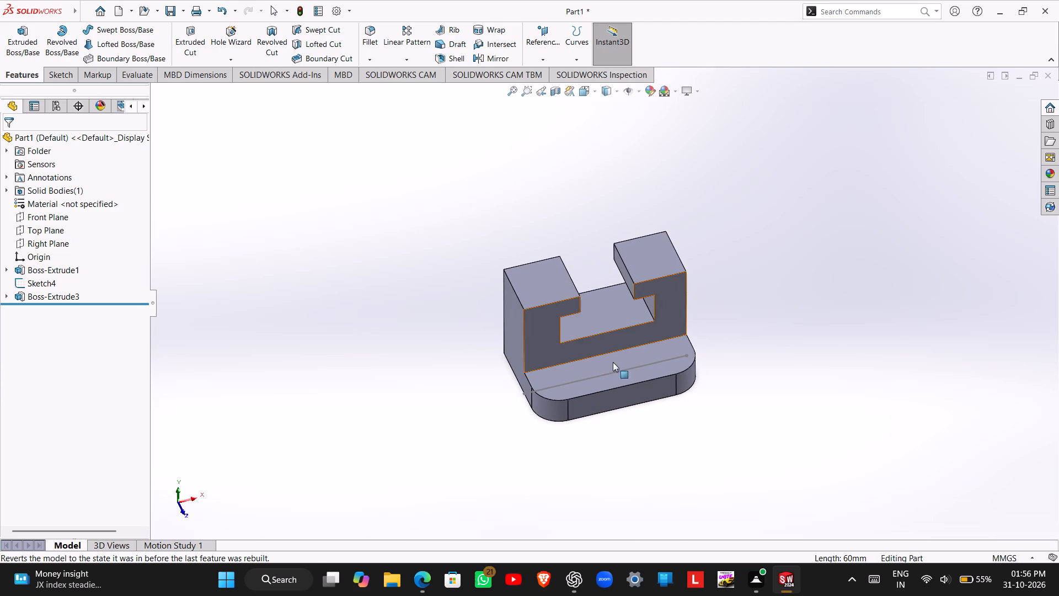
In a new sketch on the extension's top face, draw circles of about 4.2 mm and 4.9 mm radius centred on the two rounded corners' centres.
{"action": "middle_click_drag", "start_coordinate": [706, 330], "coordinate": [684, 397]}
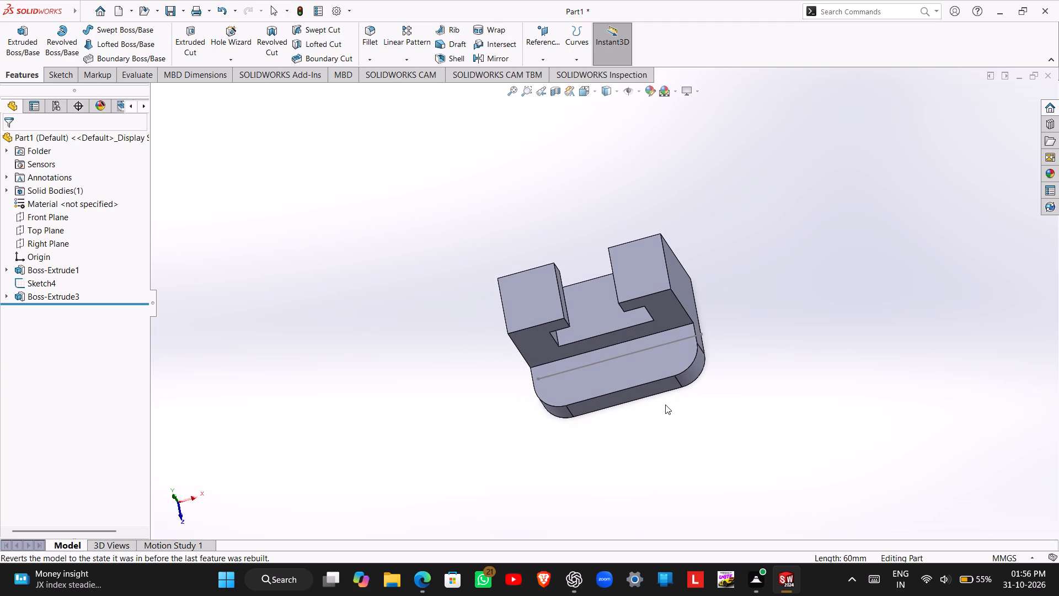
{"action": "left_click", "coordinate": [615, 375]}
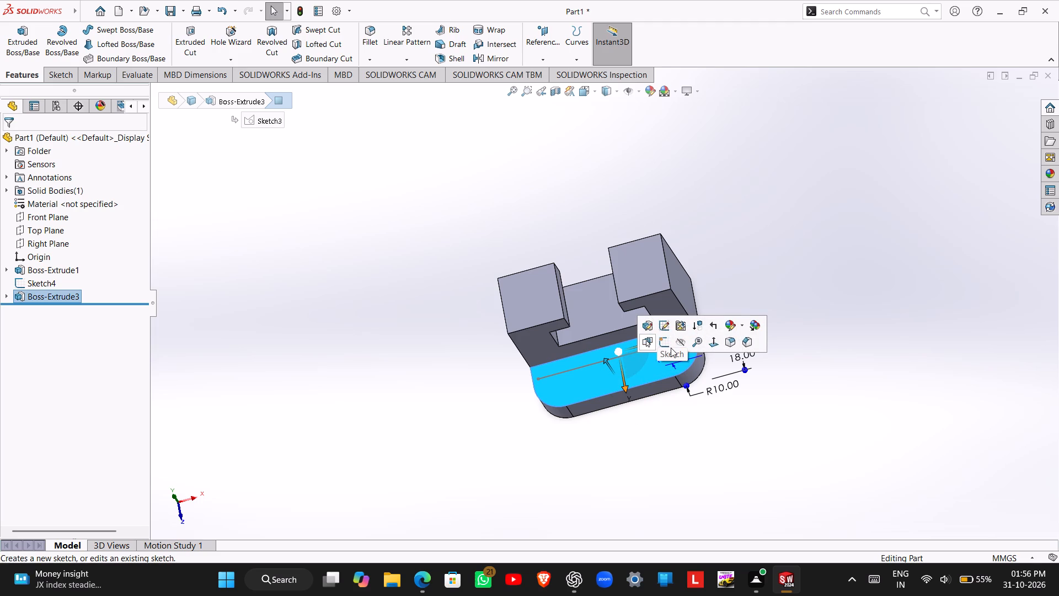
{"action": "left_click", "coordinate": [665, 348]}
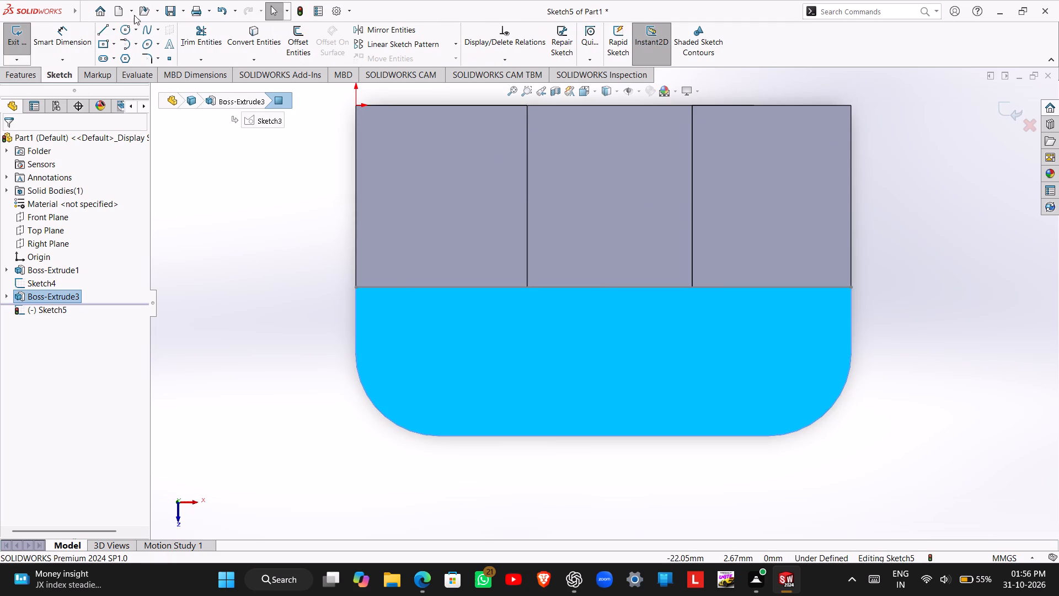
{"action": "left_click", "coordinate": [127, 32]}
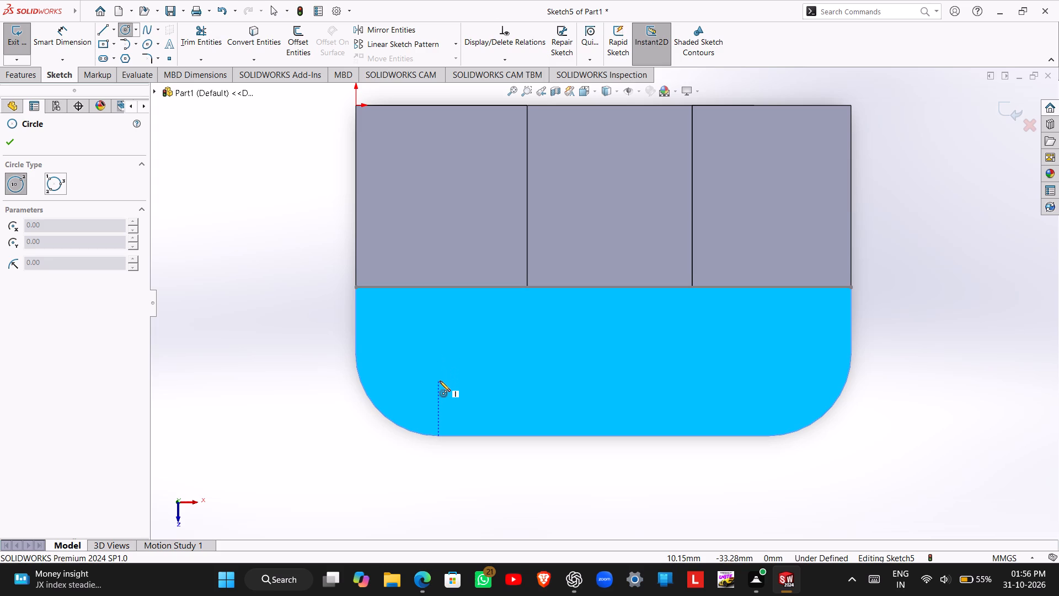
{"action": "left_click", "coordinate": [437, 352]}
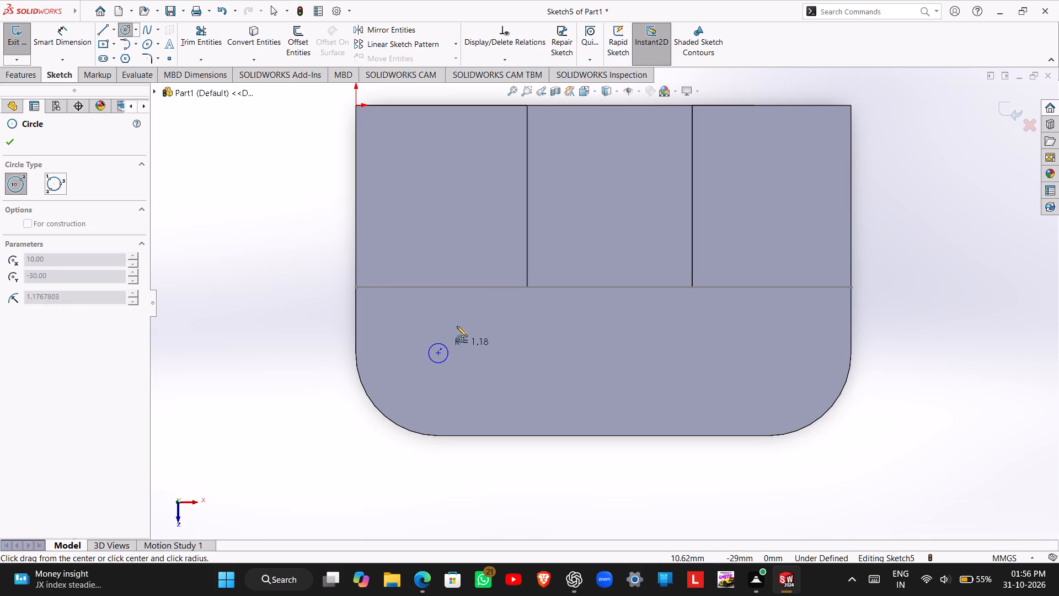
{"action": "left_click", "coordinate": [456, 323]}
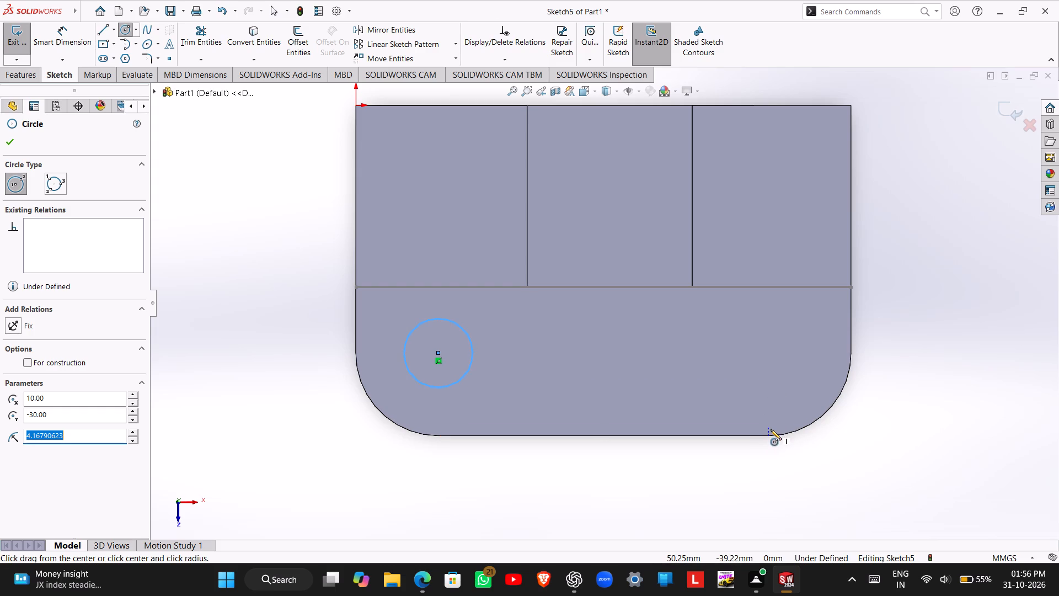
{"action": "left_click", "coordinate": [767, 351]}
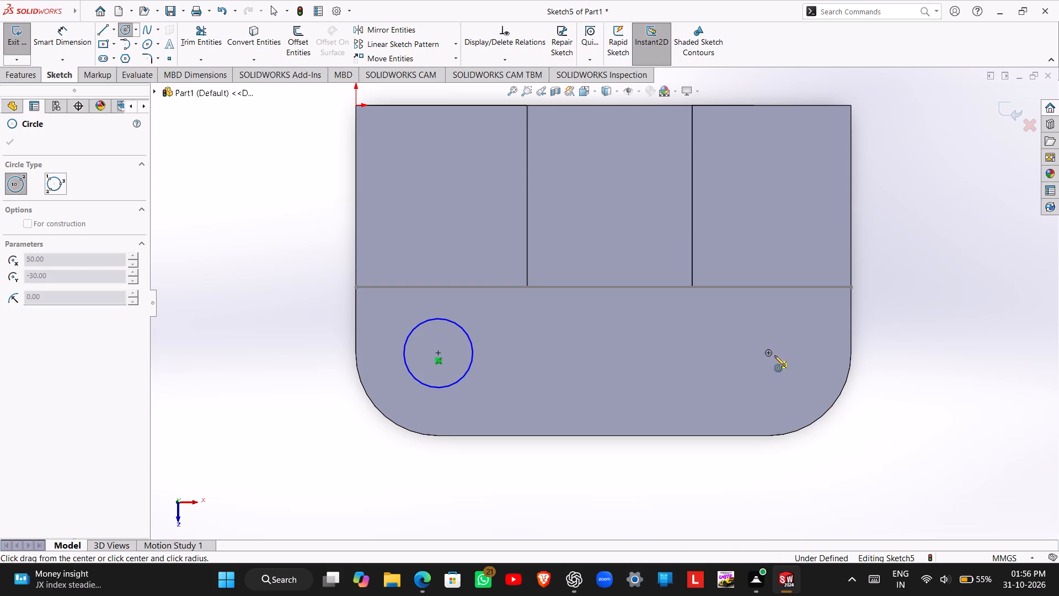
{"action": "left_click", "coordinate": [796, 383]}
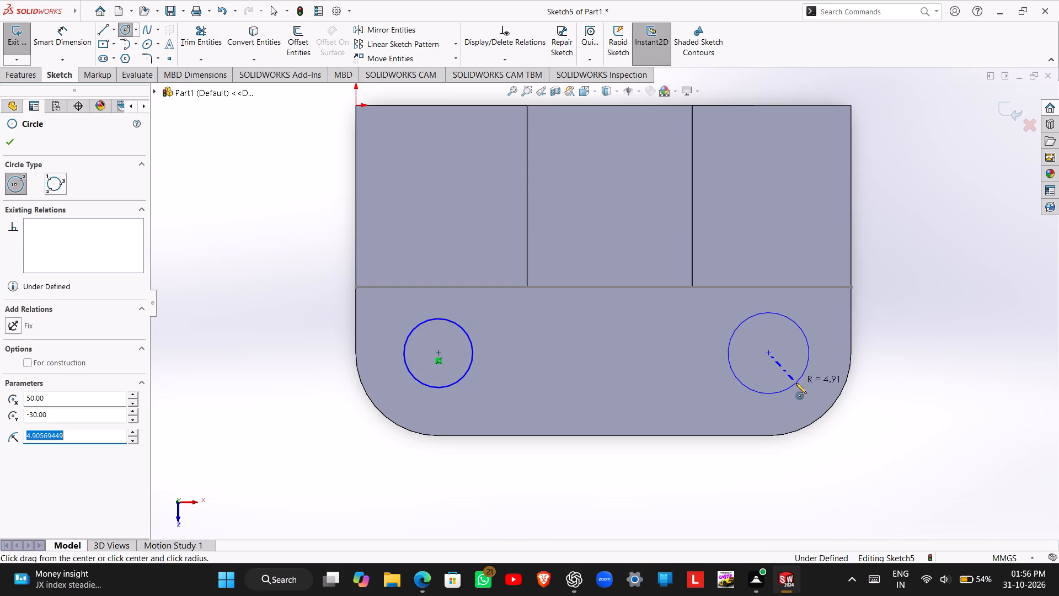
{"action": "key", "text": "Escape"}
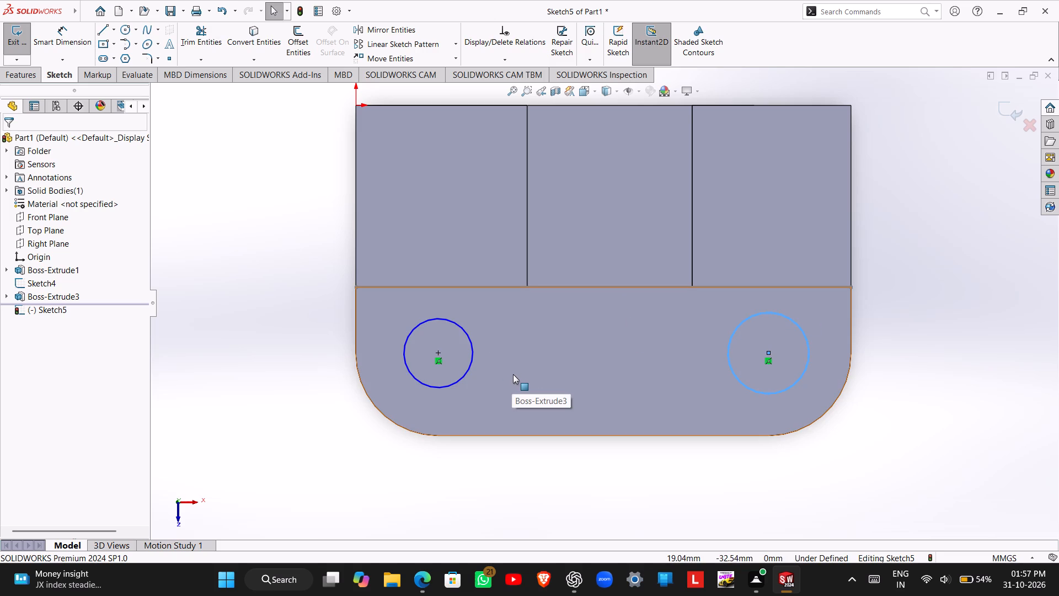
{"action": "key", "text": "Escape"}
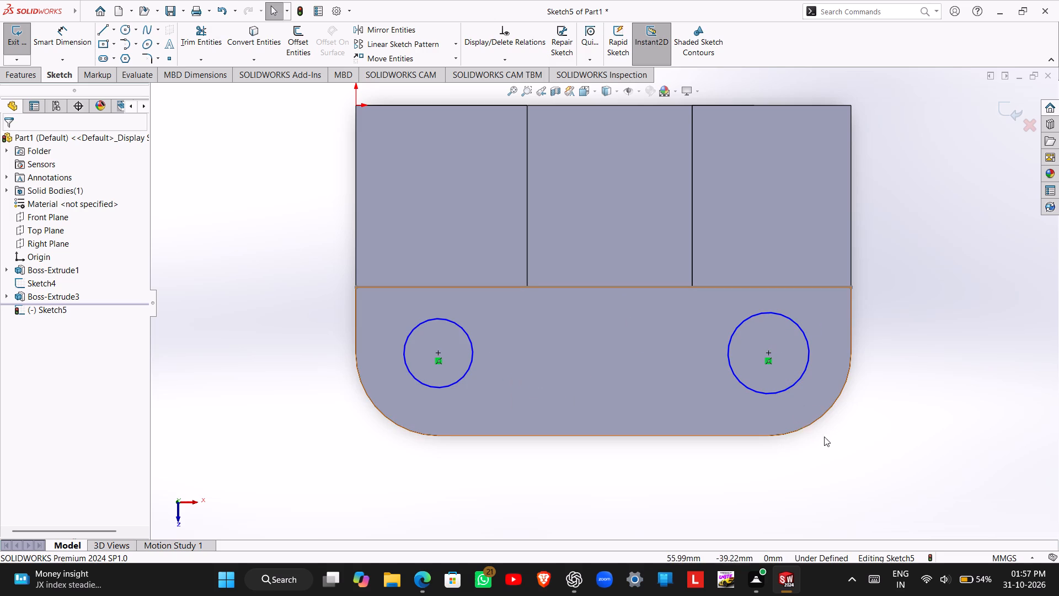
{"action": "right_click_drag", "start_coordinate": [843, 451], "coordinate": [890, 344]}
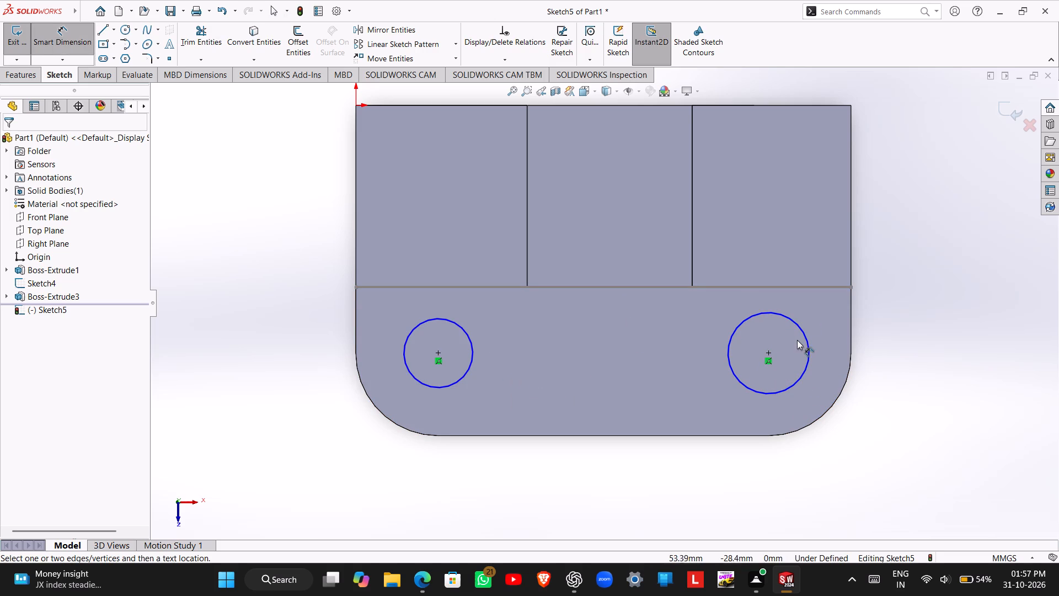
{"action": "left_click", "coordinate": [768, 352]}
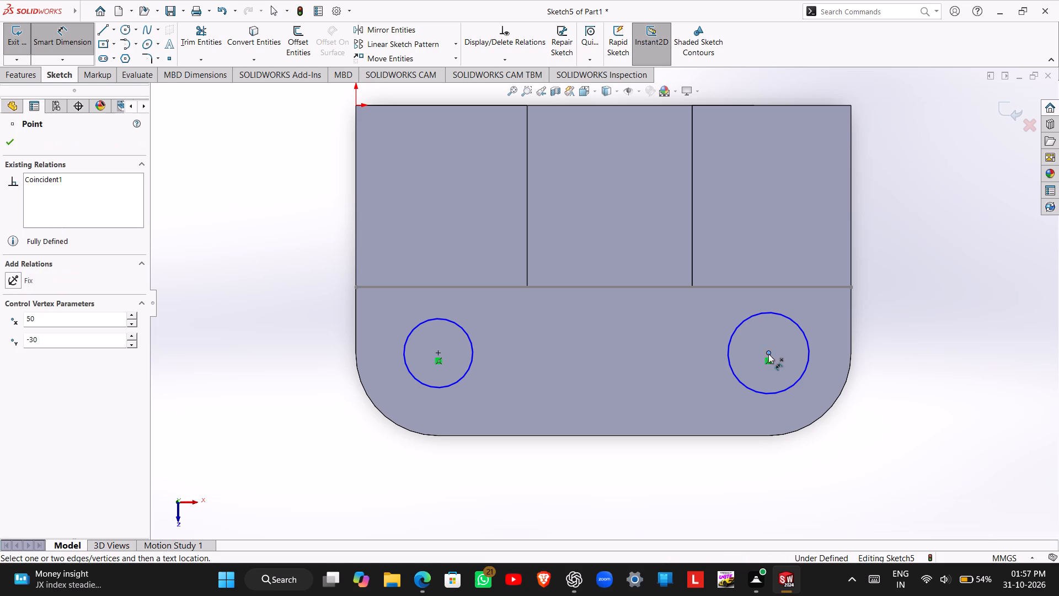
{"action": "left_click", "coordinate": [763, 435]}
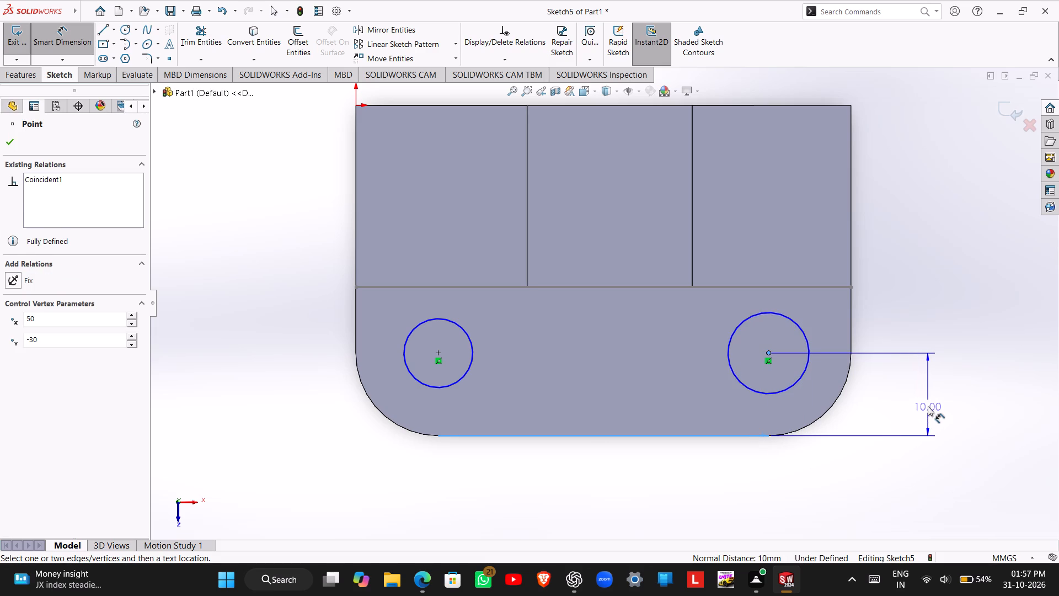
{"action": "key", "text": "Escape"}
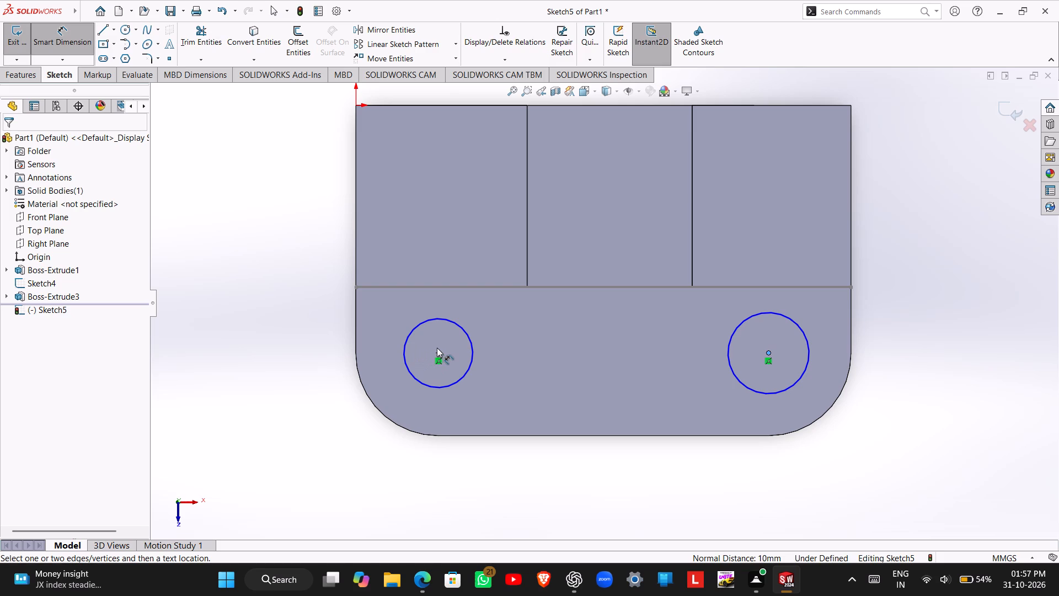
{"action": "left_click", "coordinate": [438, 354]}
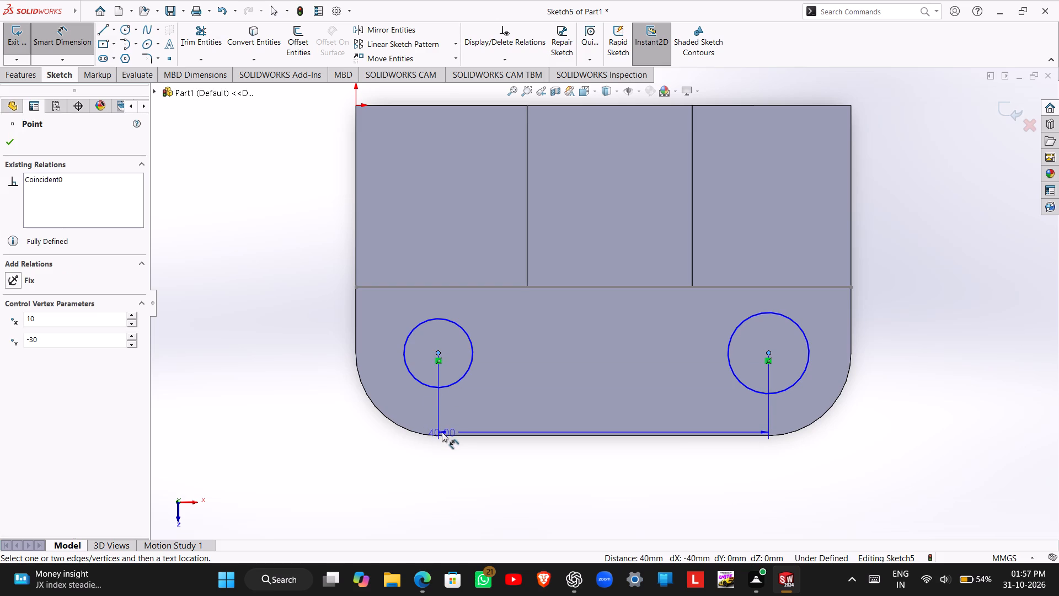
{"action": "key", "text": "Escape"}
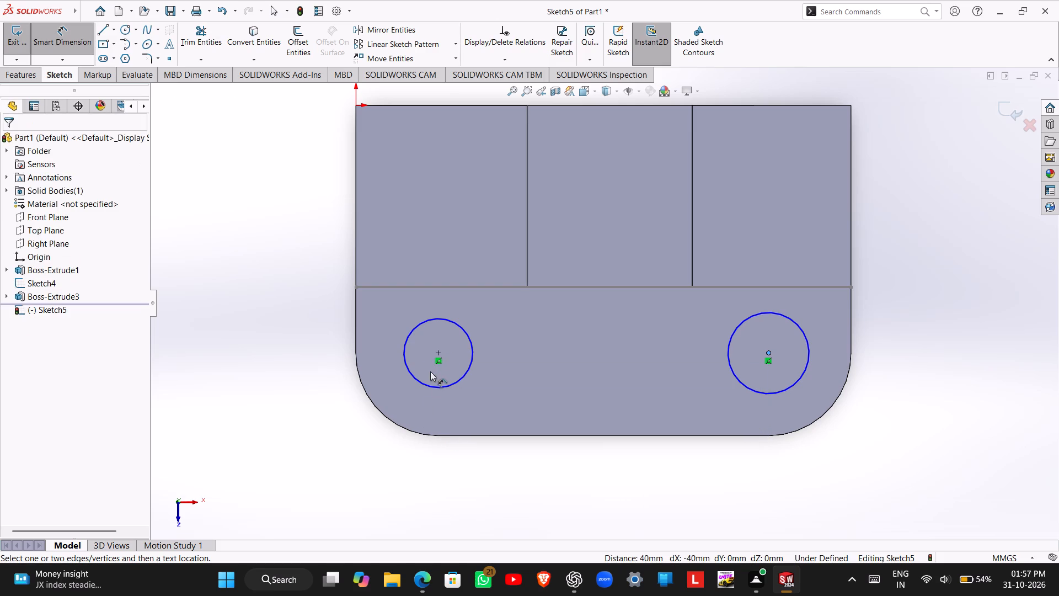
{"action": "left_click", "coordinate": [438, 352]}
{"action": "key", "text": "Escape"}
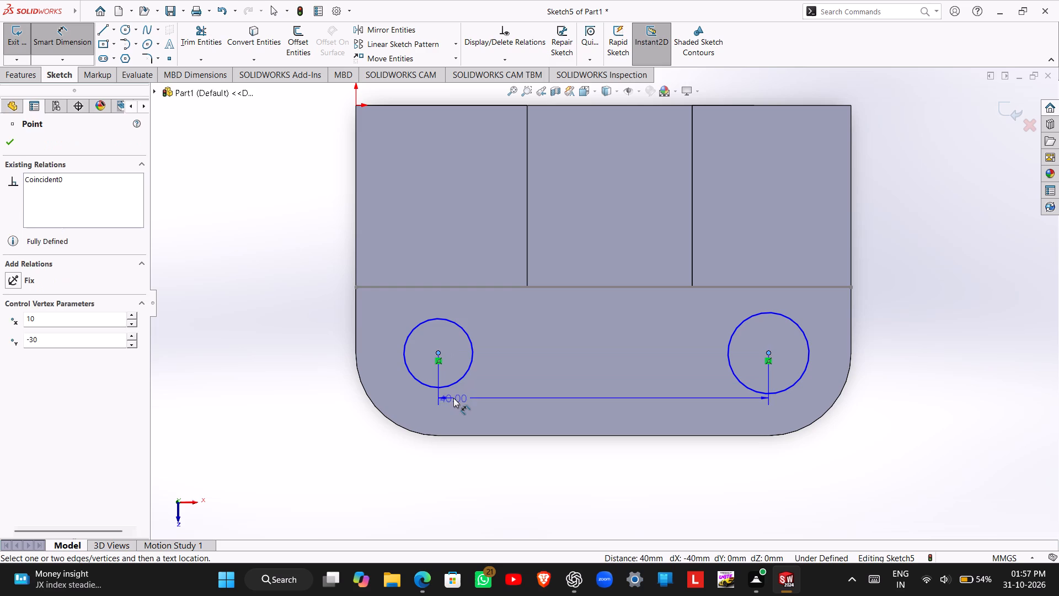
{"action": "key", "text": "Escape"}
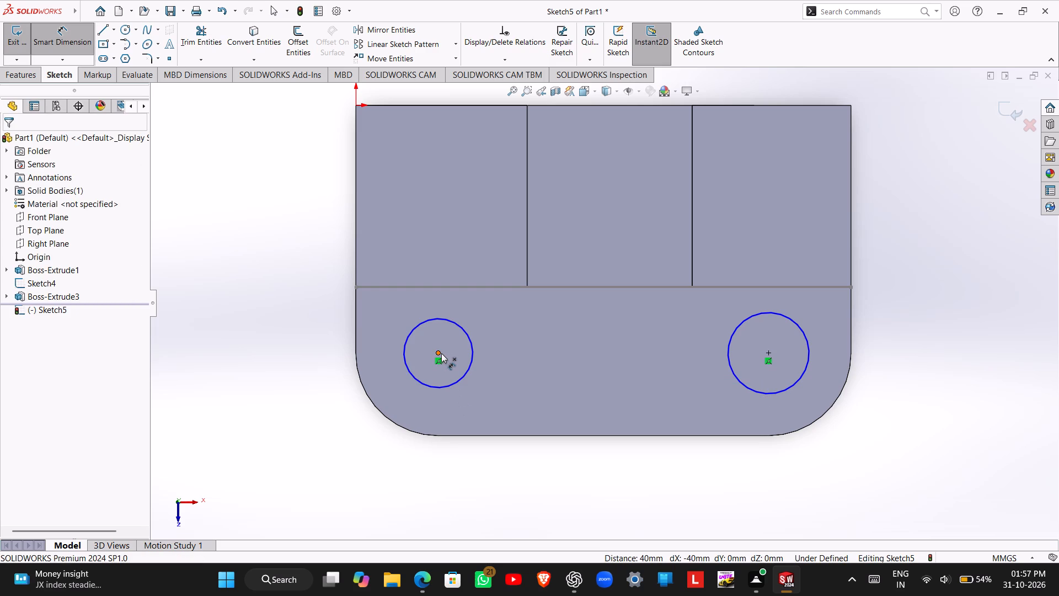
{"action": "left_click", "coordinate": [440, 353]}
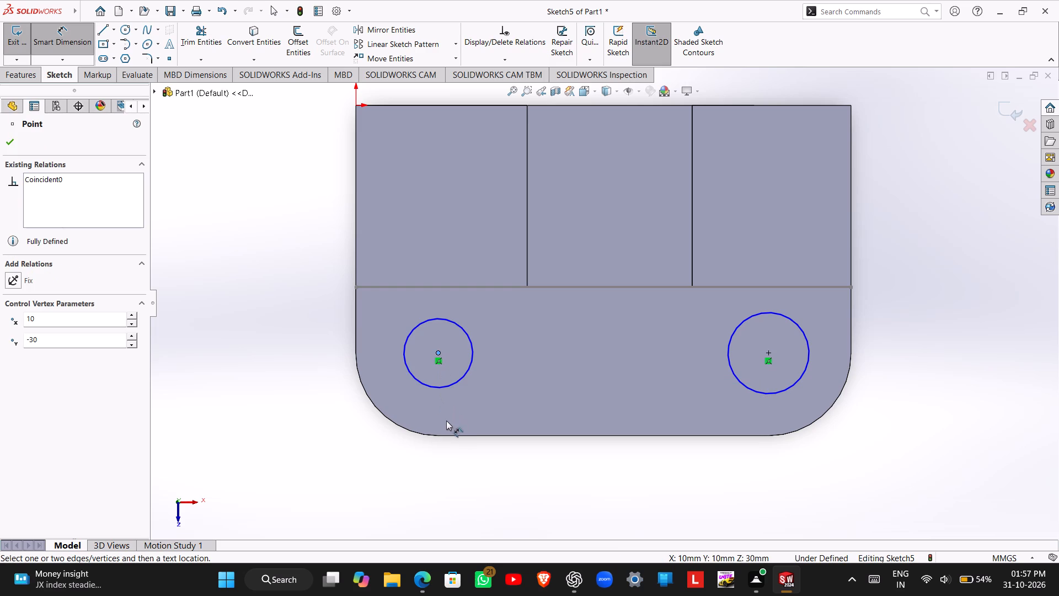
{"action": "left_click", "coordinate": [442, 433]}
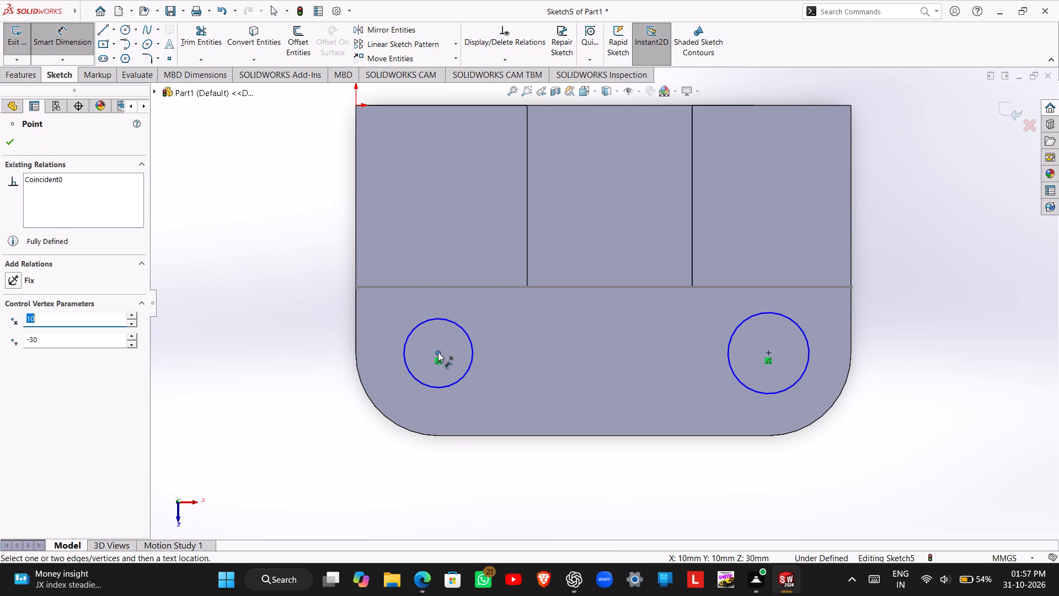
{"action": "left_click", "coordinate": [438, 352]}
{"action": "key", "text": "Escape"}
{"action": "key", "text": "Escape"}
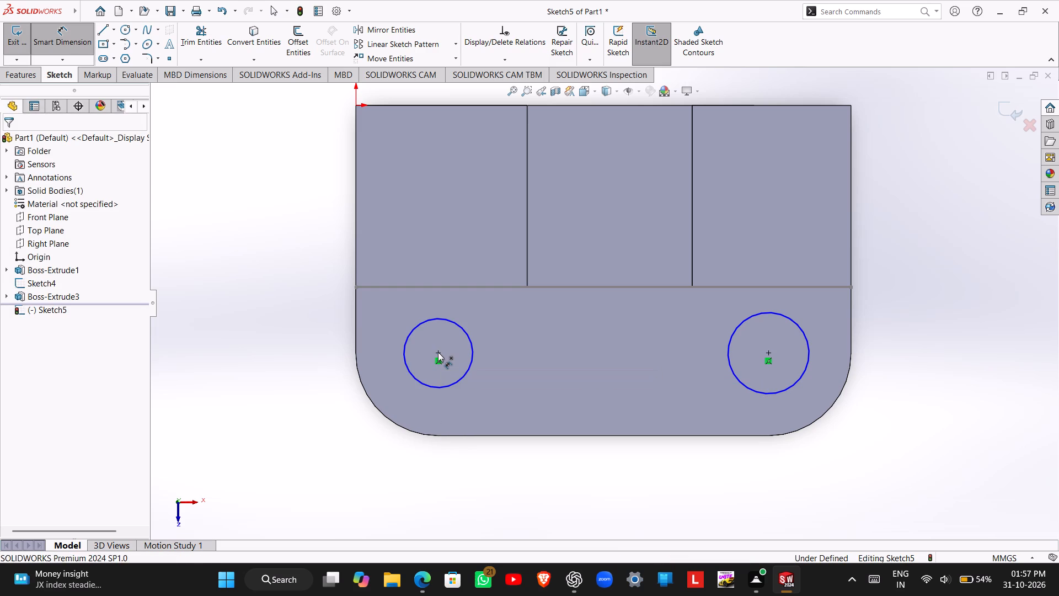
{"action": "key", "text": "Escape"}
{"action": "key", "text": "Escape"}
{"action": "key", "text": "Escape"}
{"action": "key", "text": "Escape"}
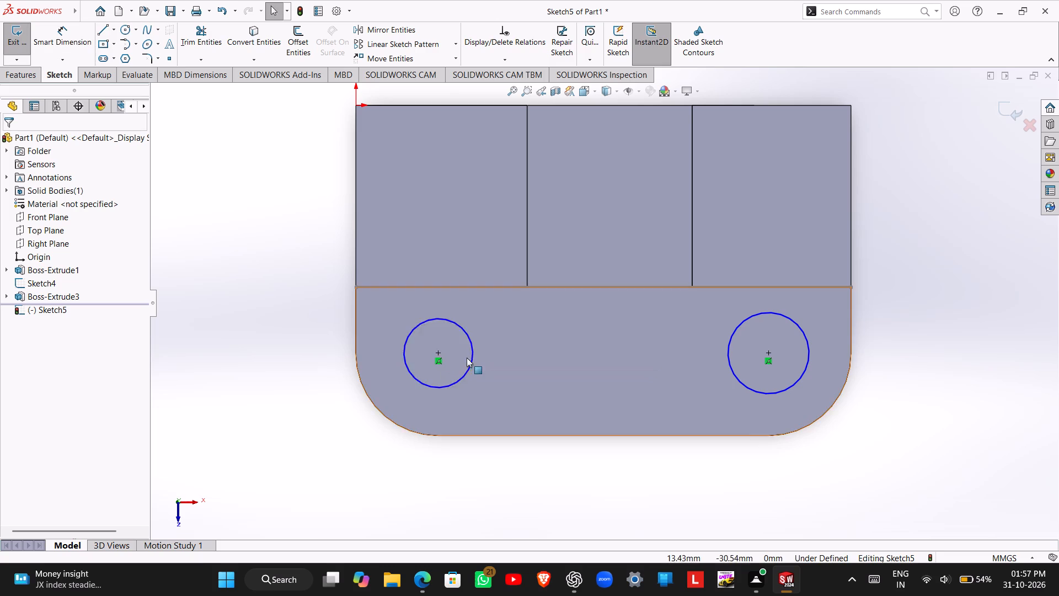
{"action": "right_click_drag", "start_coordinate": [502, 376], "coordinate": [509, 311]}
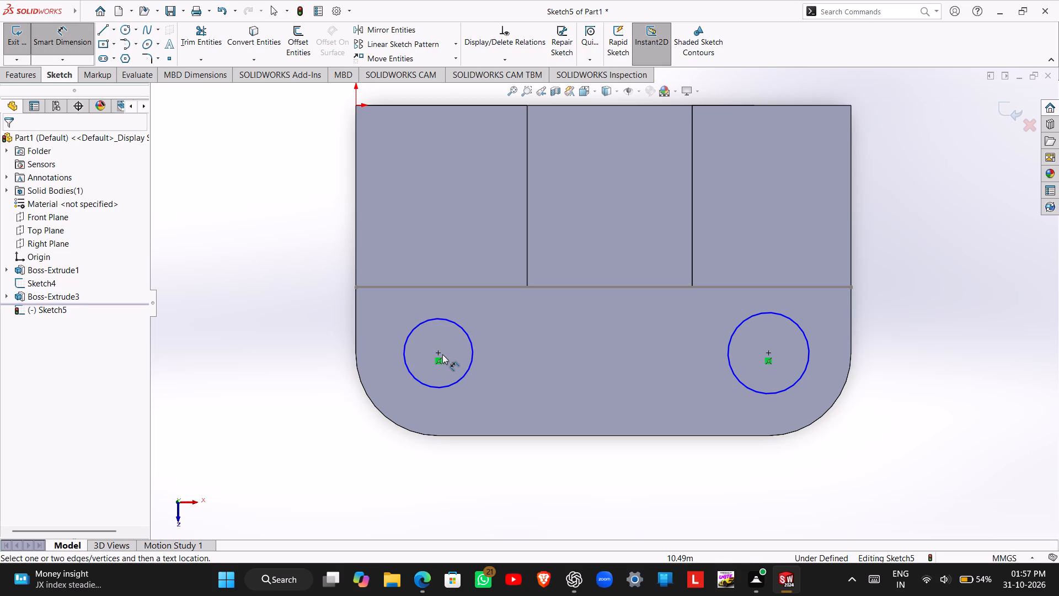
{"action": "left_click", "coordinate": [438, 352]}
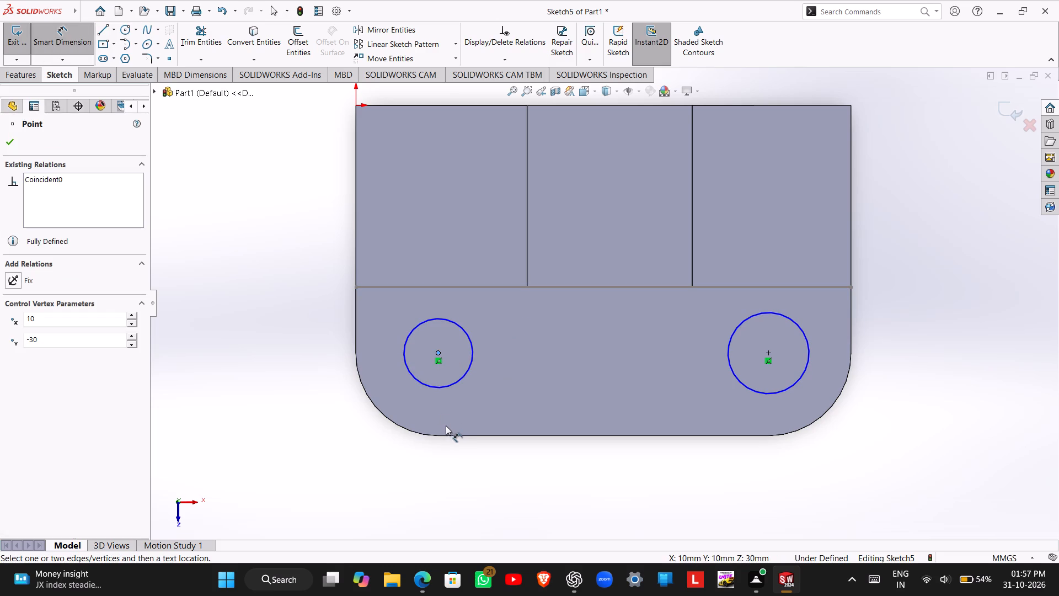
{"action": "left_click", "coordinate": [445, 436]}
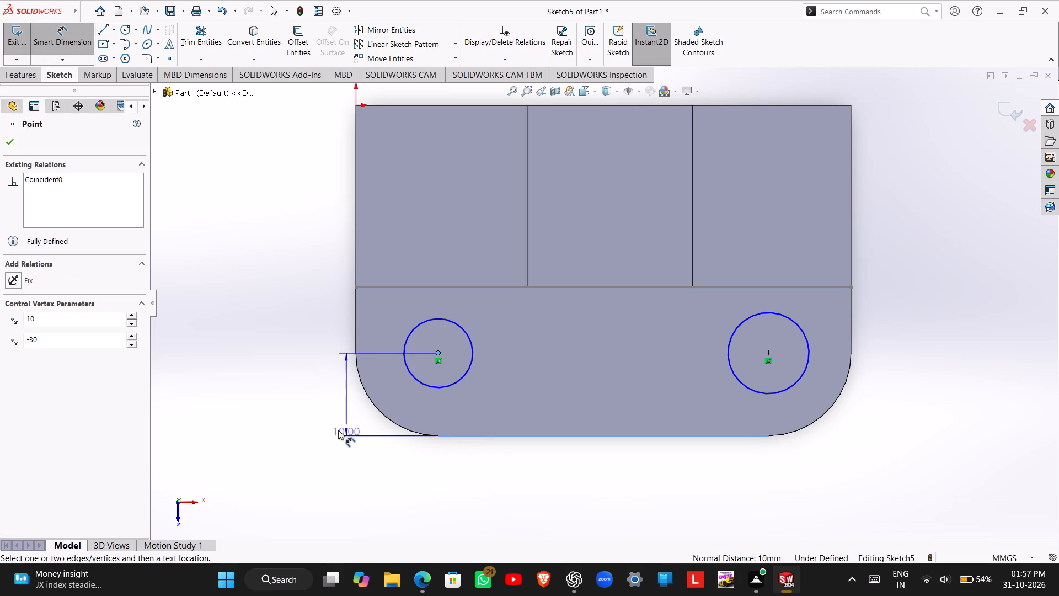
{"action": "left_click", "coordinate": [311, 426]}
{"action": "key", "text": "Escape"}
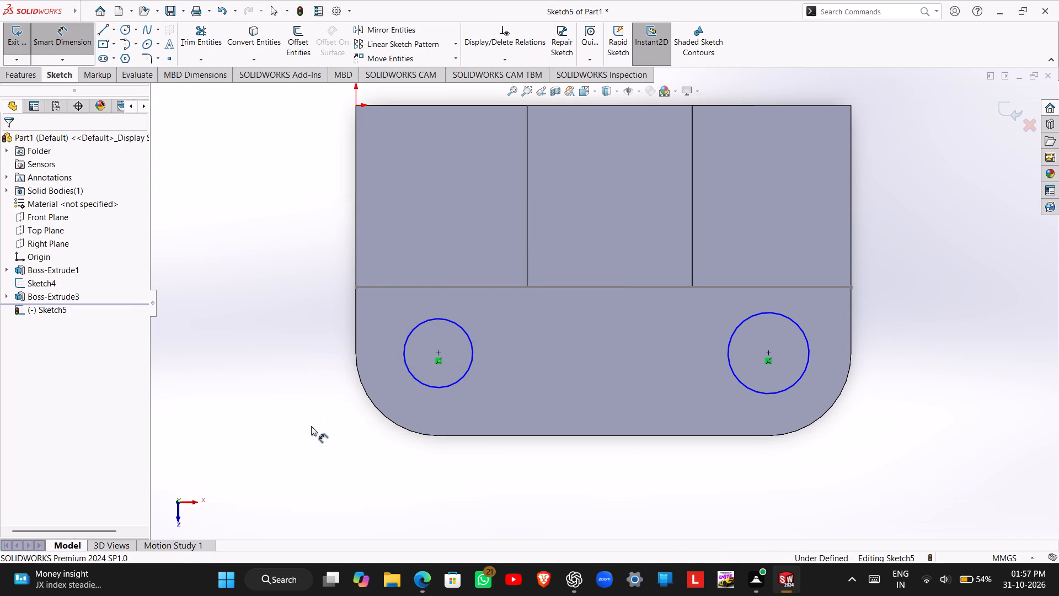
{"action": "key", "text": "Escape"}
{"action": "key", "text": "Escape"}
Dimension both circles on the extension's top face to a 9 mm diameter and exit the sketch.
{"action": "right_click_drag", "start_coordinate": [498, 347], "coordinate": [503, 349]}
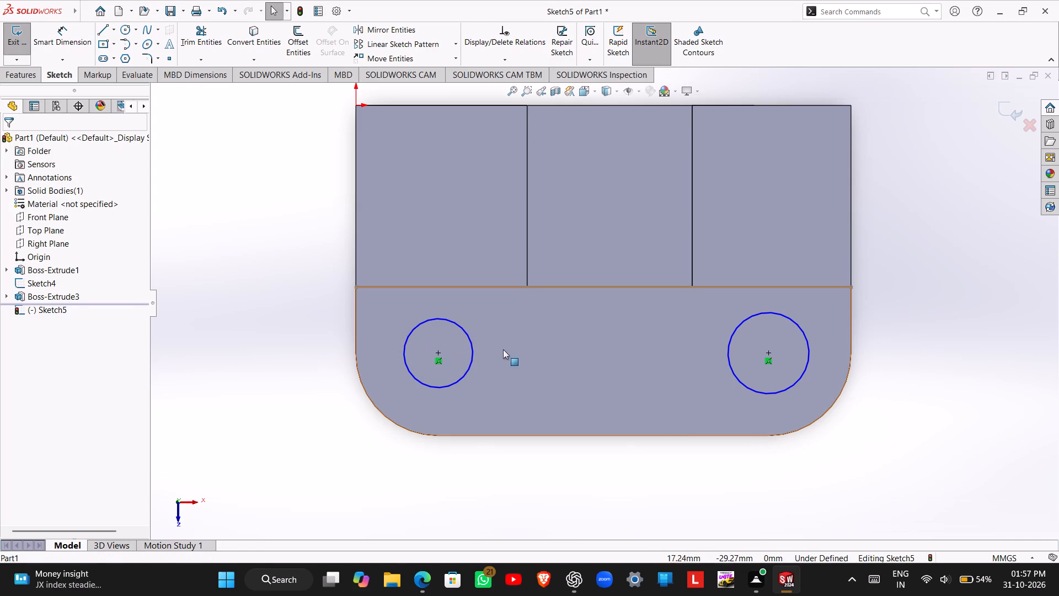
{"action": "right_click_drag", "start_coordinate": [503, 349], "coordinate": [525, 299]}
{"action": "left_click", "coordinate": [468, 335]}
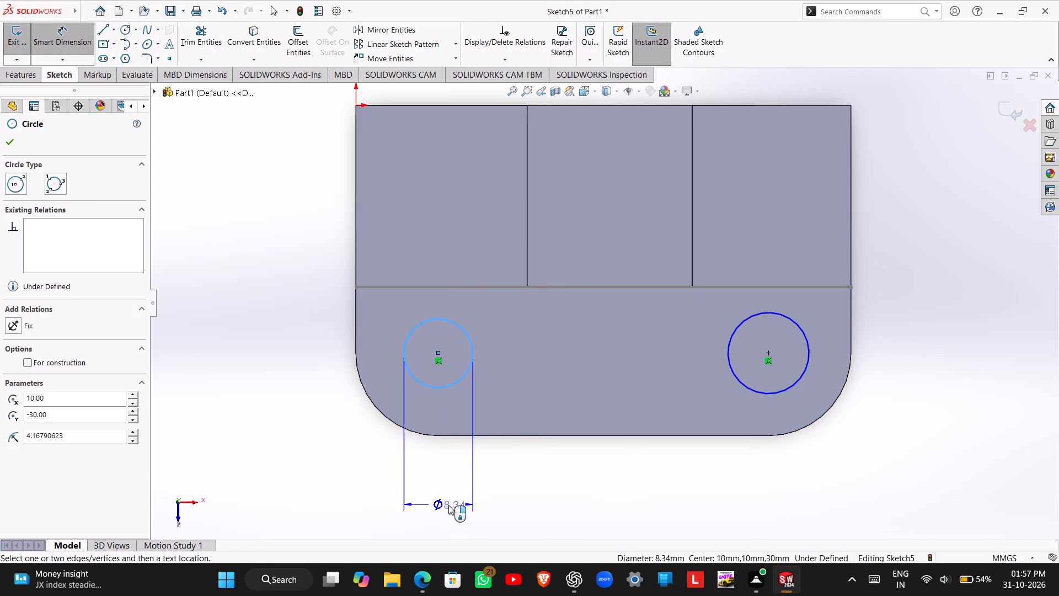
{"action": "left_click", "coordinate": [450, 504]}
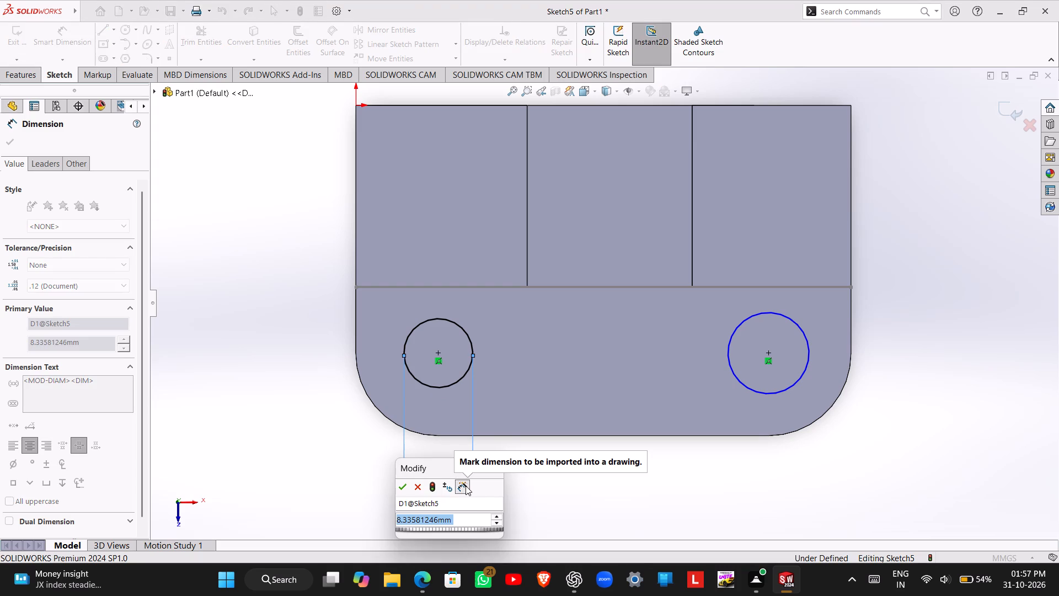
{"action": "key", "text": "9"}
{"action": "key", "text": "Return"}
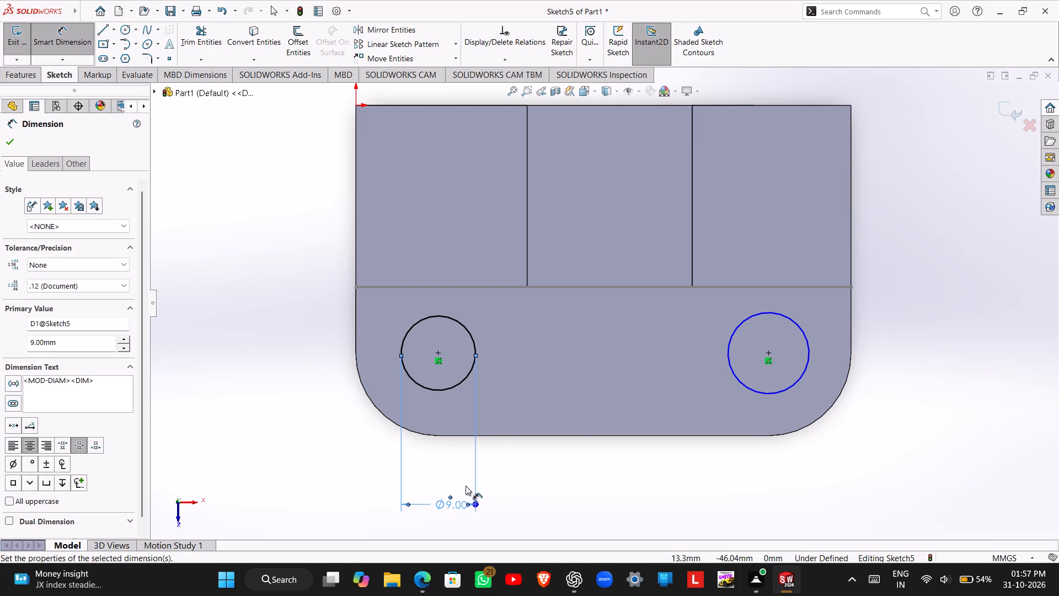
{"action": "left_click", "coordinate": [731, 343]}
{"action": "left_click", "coordinate": [753, 478]}
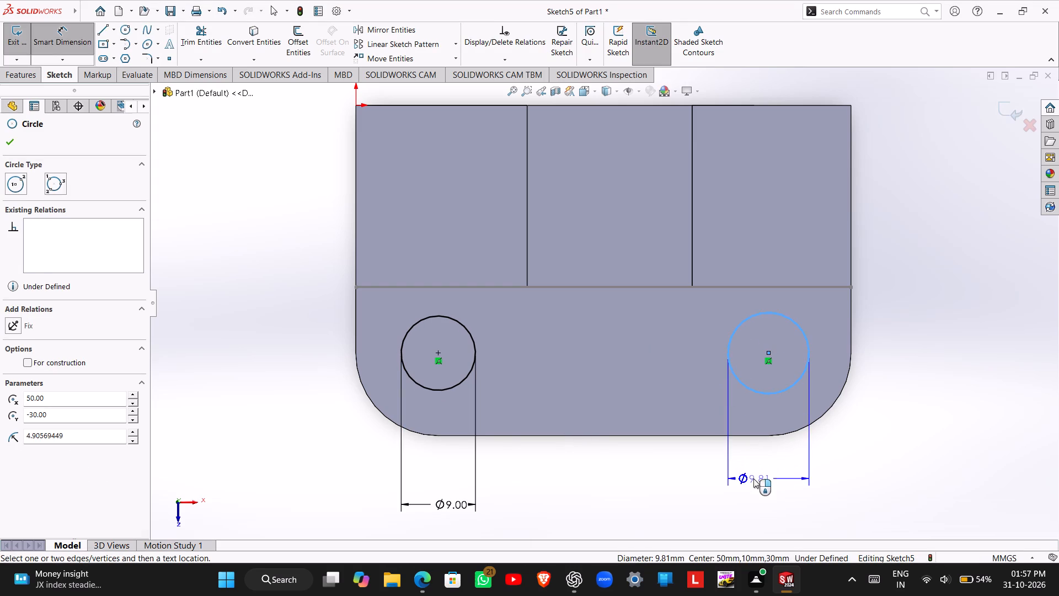
{"action": "key", "text": "9"}
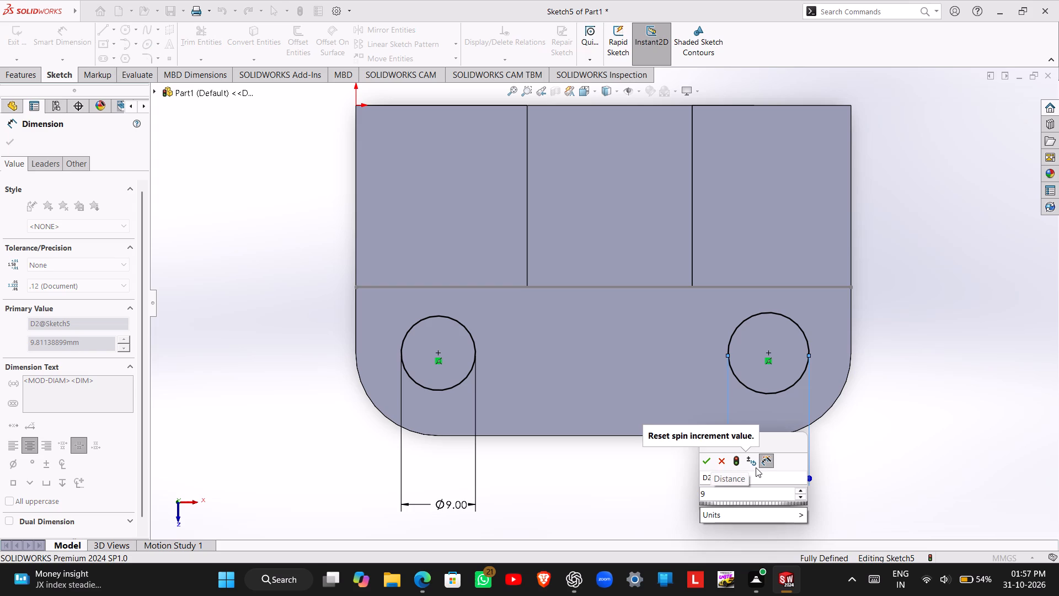
{"action": "key", "text": "Return"}
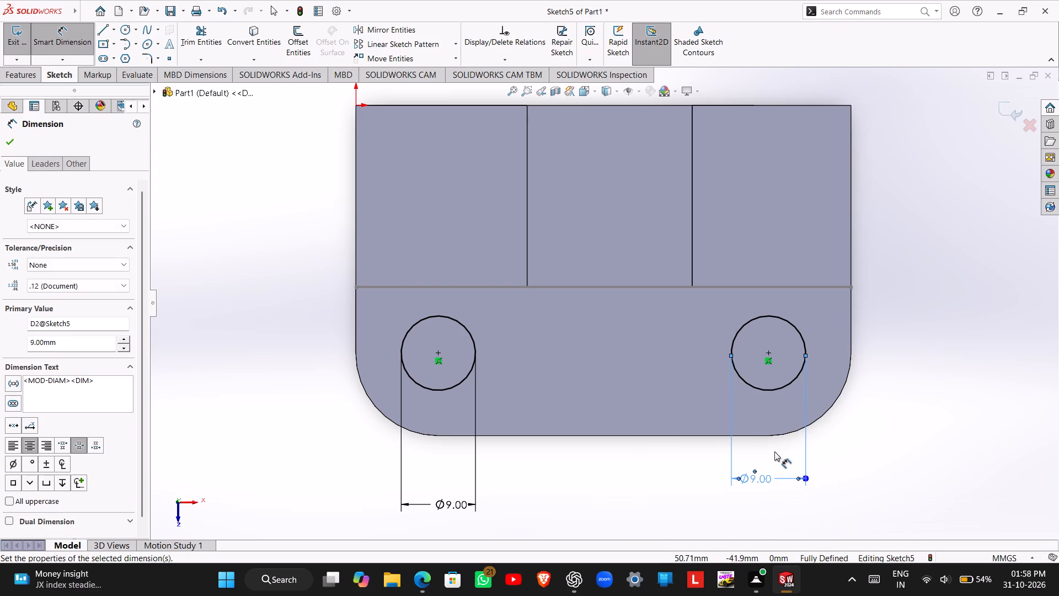
{"action": "key", "text": "Escape"}
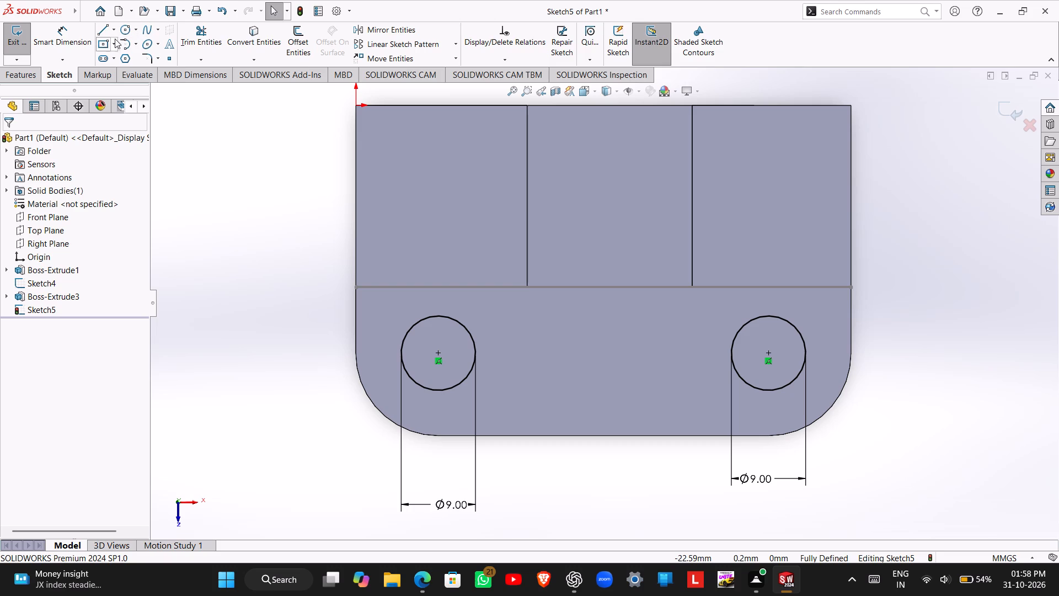
{"action": "left_click", "coordinate": [14, 40]}
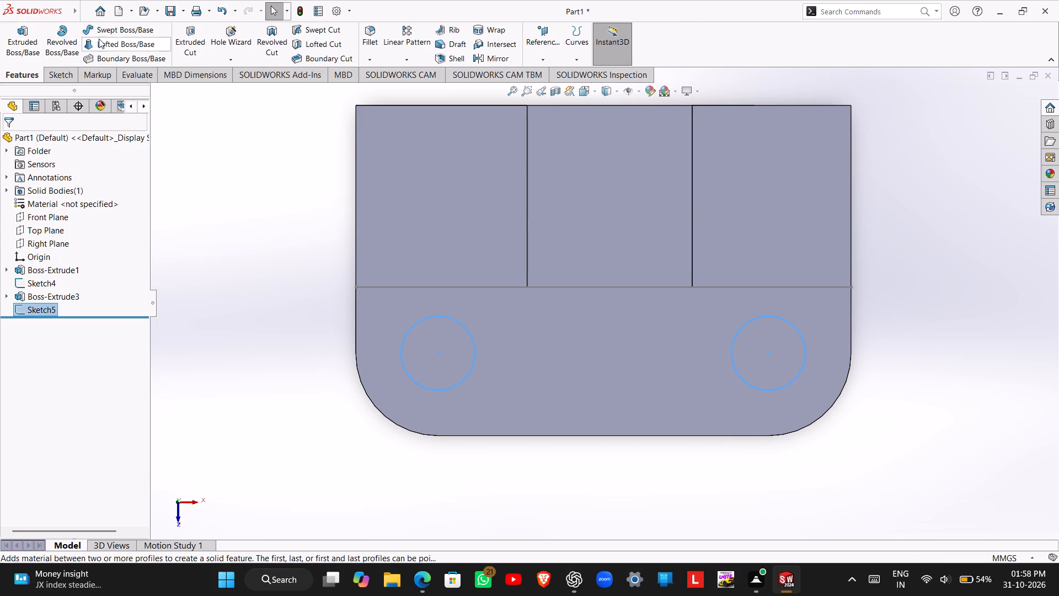
Cut-extrude both 9 mm circles with the Through All end condition to make holes in the base extension.
{"action": "left_click", "coordinate": [189, 44]}
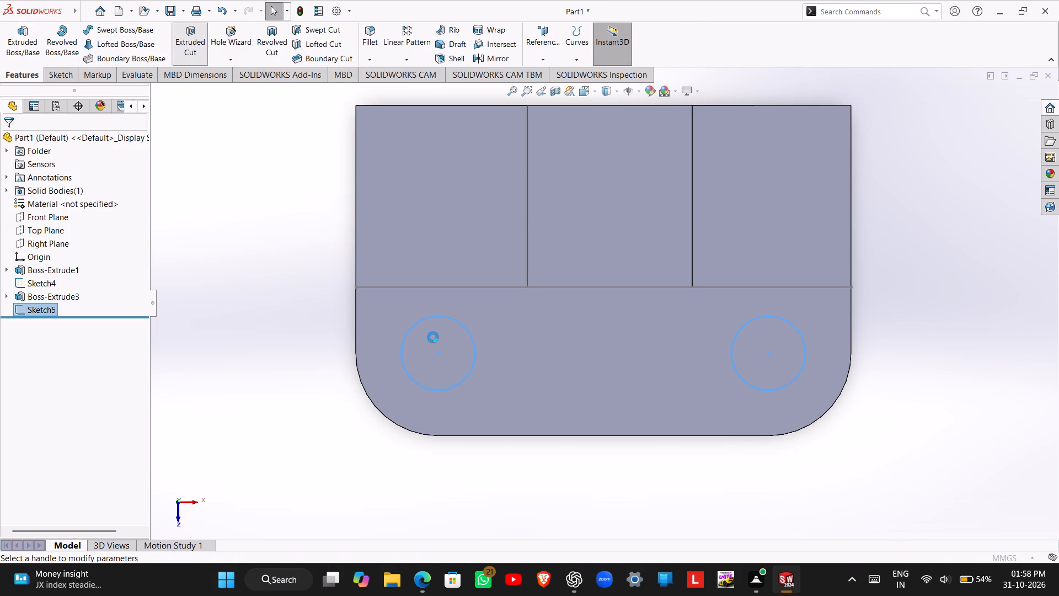
{"action": "left_click", "coordinate": [435, 322]}
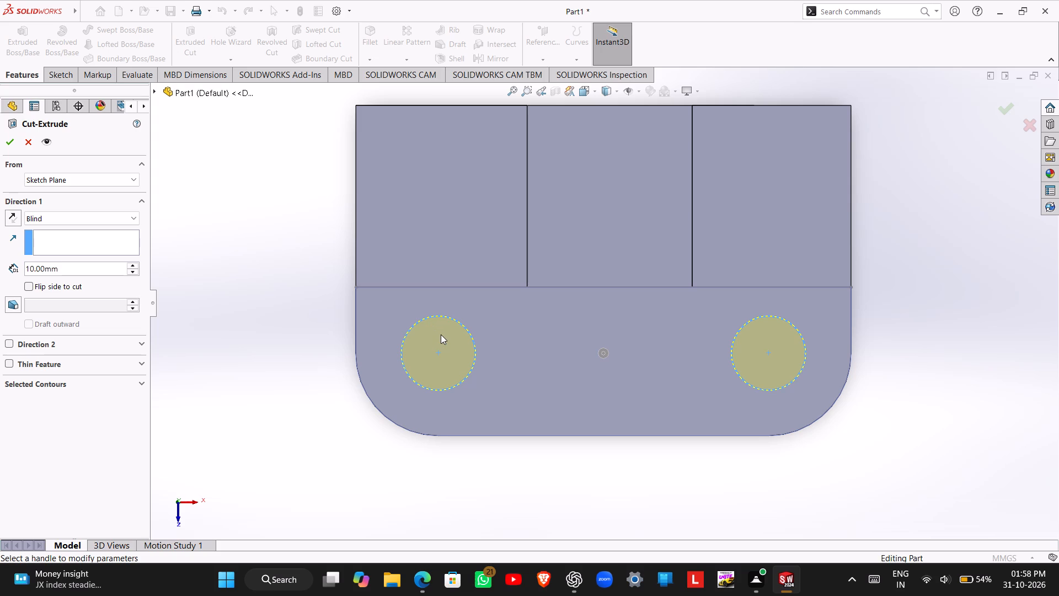
{"action": "left_click", "coordinate": [99, 220]}
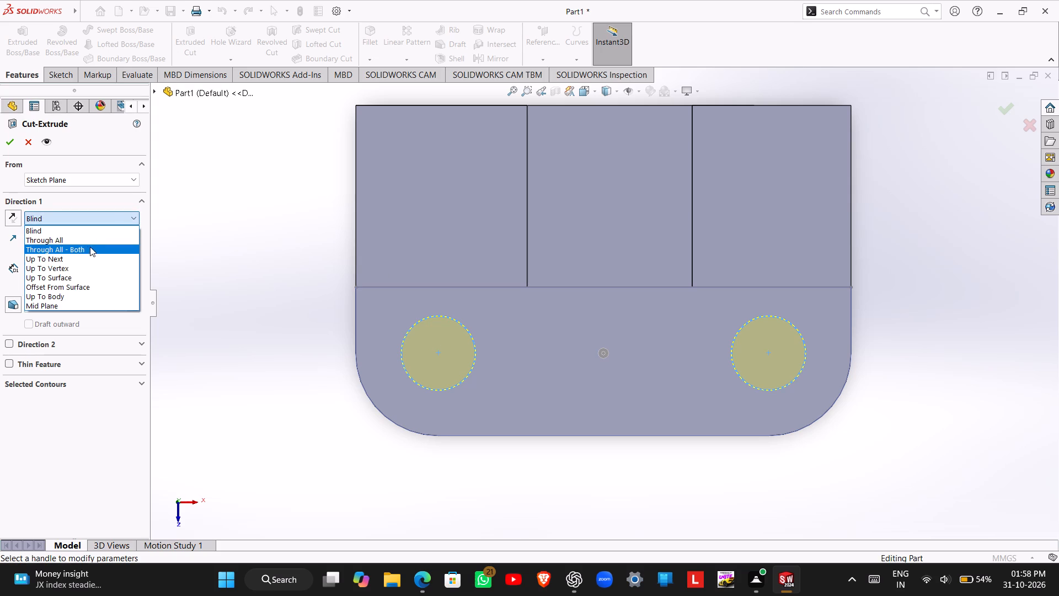
{"action": "left_click", "coordinate": [85, 240]}
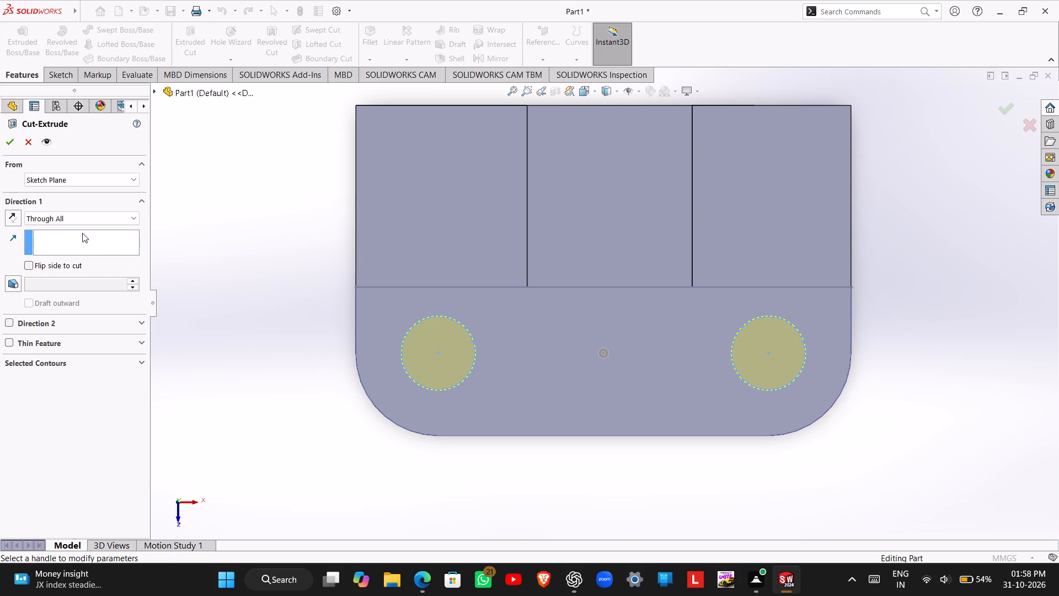
{"action": "left_click", "coordinate": [13, 145]}
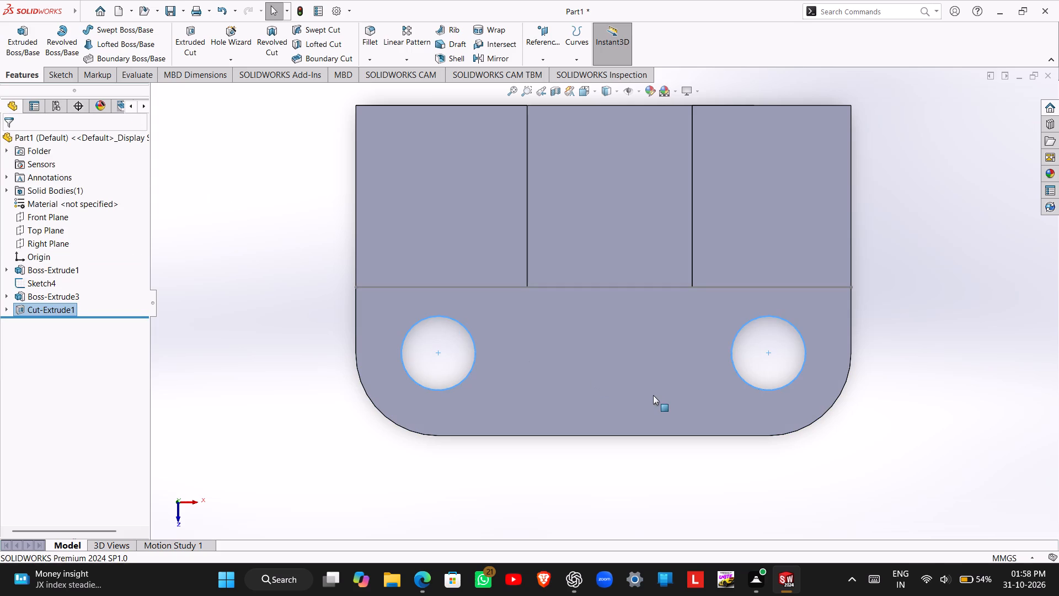
Examine the part from the front and several angled views, including the two holes in the base extension.
{"action": "middle_click_drag", "start_coordinate": [660, 424], "coordinate": [691, 295]}
{"action": "key", "text": "space"}
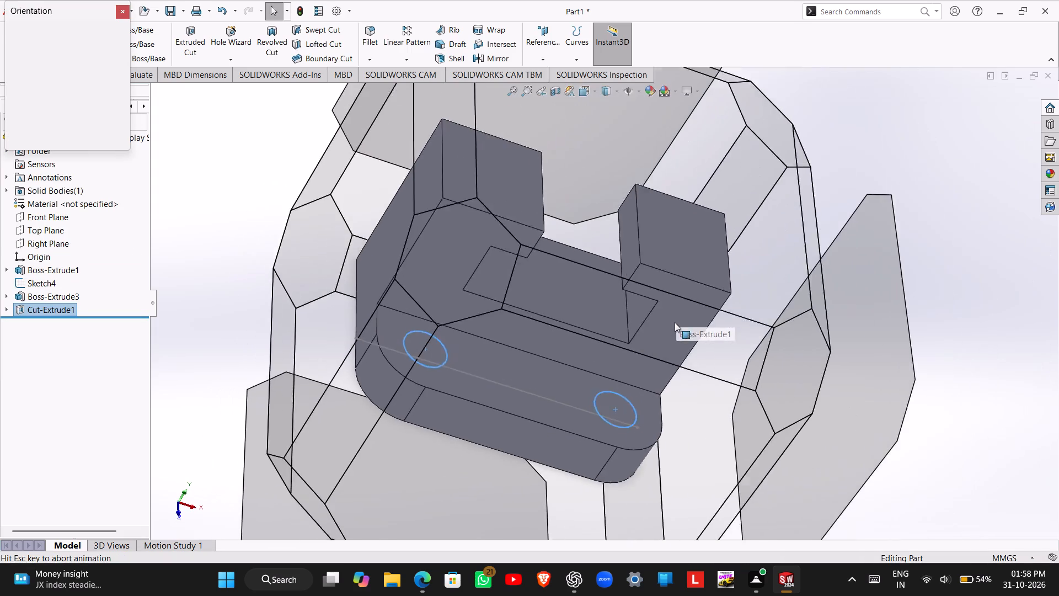
{"action": "left_click", "coordinate": [471, 448]}
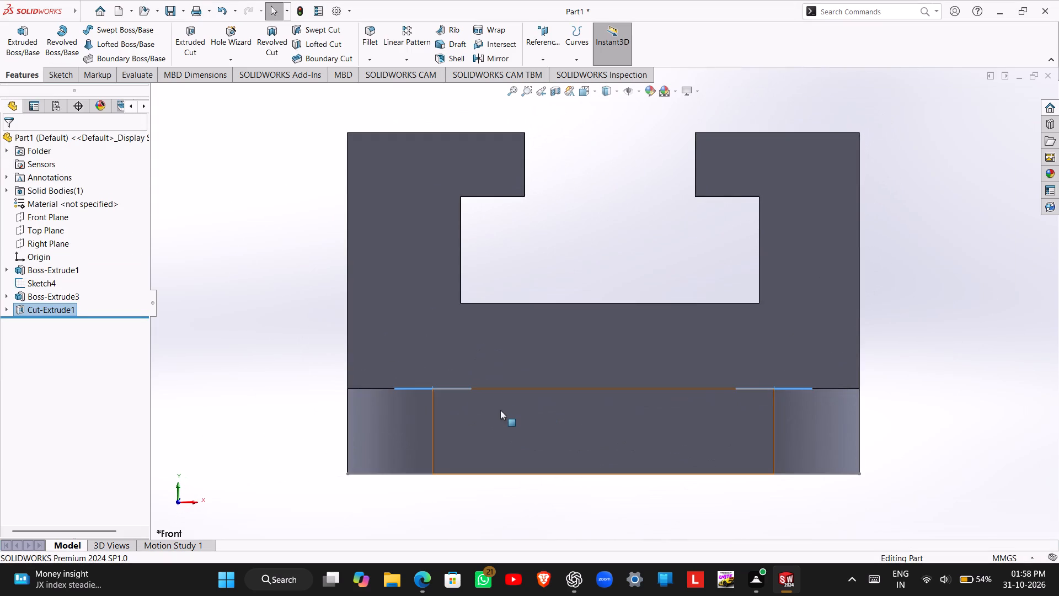
{"action": "middle_click_drag", "start_coordinate": [486, 400], "coordinate": [541, 400]}
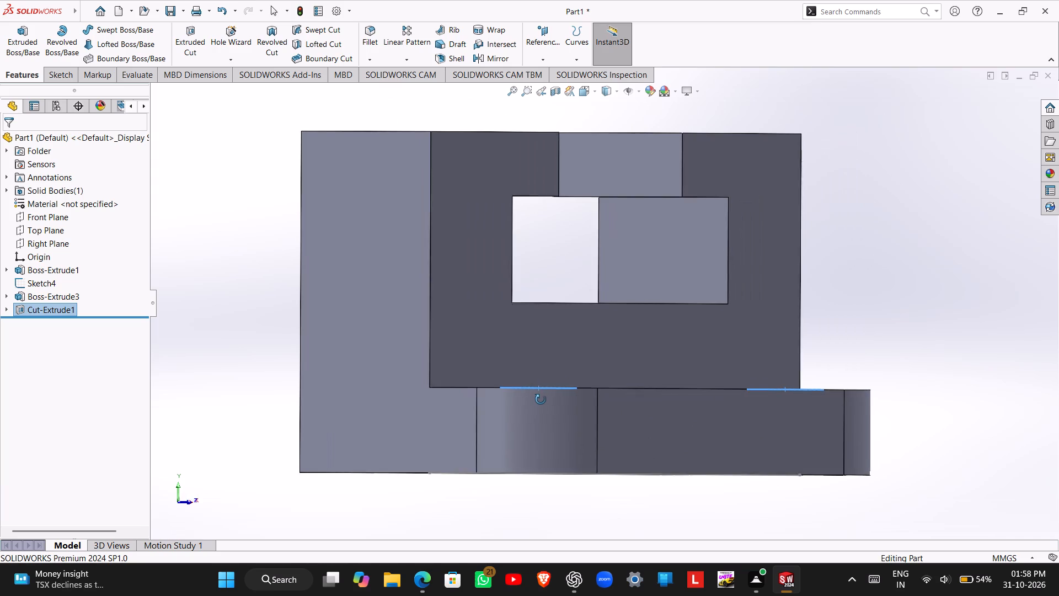
{"action": "middle_click_drag", "start_coordinate": [541, 400], "coordinate": [525, 391]}
{"action": "middle_click_drag", "start_coordinate": [526, 360], "coordinate": [526, 416]}
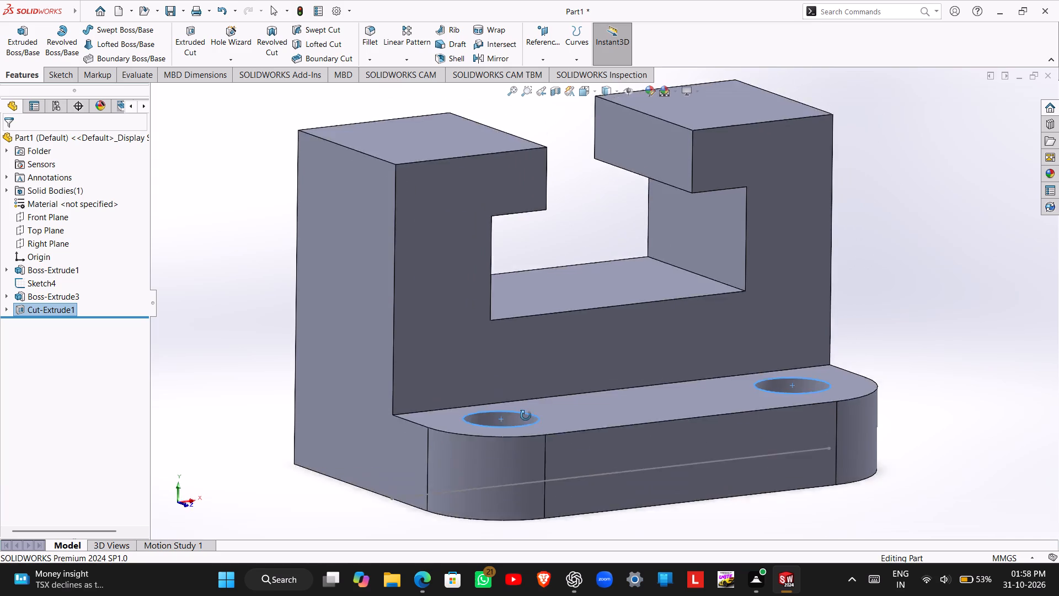
{"action": "middle_click_drag", "start_coordinate": [526, 416], "coordinate": [524, 456]}
{"action": "scroll", "coordinate": [528, 446], "scroll_direction": "up", "scroll_amount": 3}
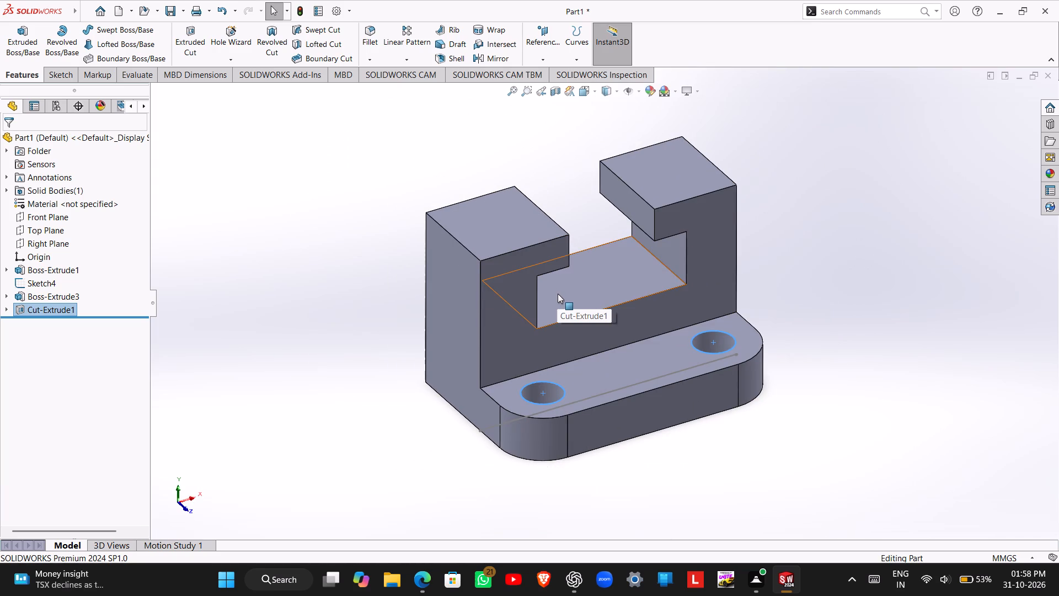
Save the part in the Documents folder as "U-shaped mounting bracket with a base plate.", copying that name from the ChatGPT reply.
{"action": "left_click", "coordinate": [133, 10]}
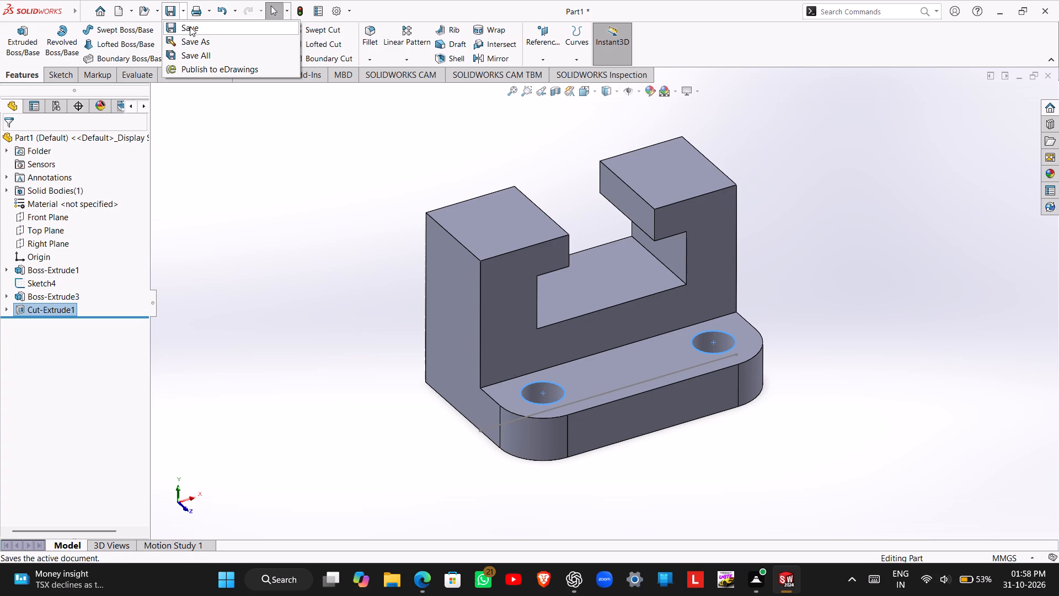
{"action": "left_click", "coordinate": [190, 26]}
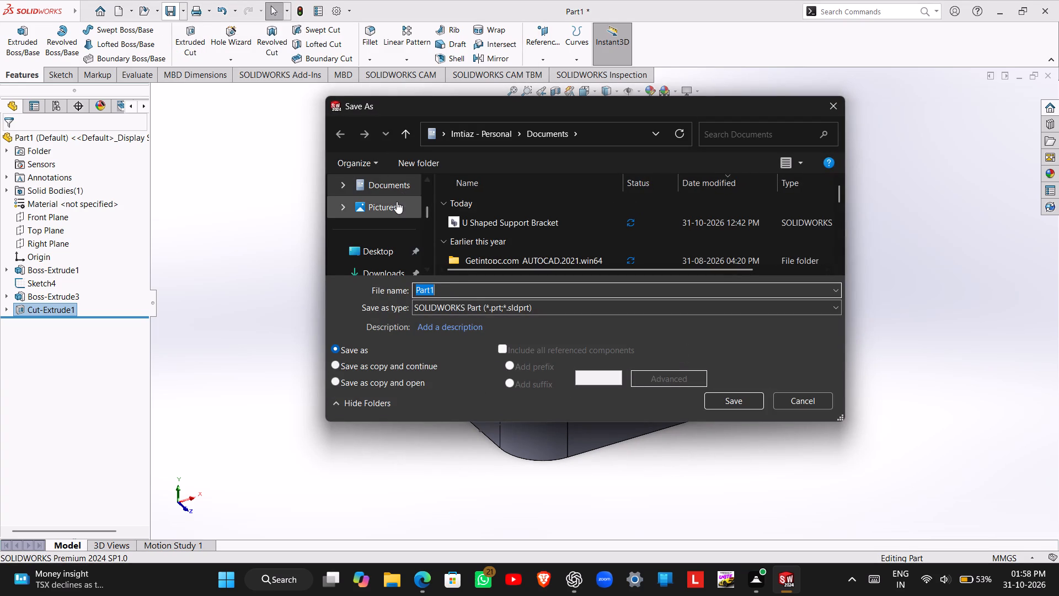
{"action": "scroll", "coordinate": [390, 187], "scroll_direction": "down", "scroll_amount": 1}
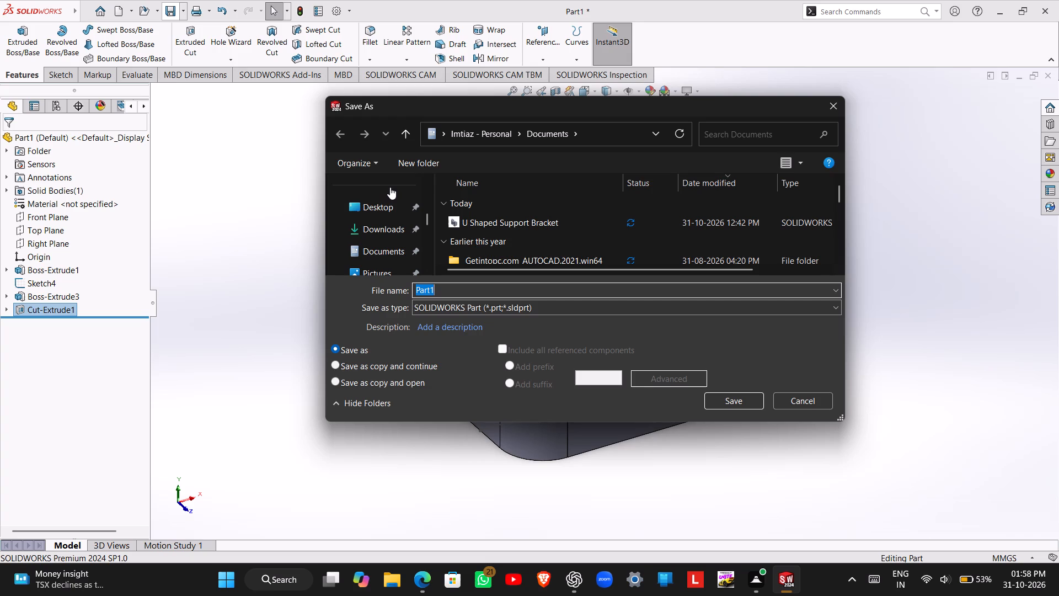
{"action": "left_click", "coordinate": [381, 252]}
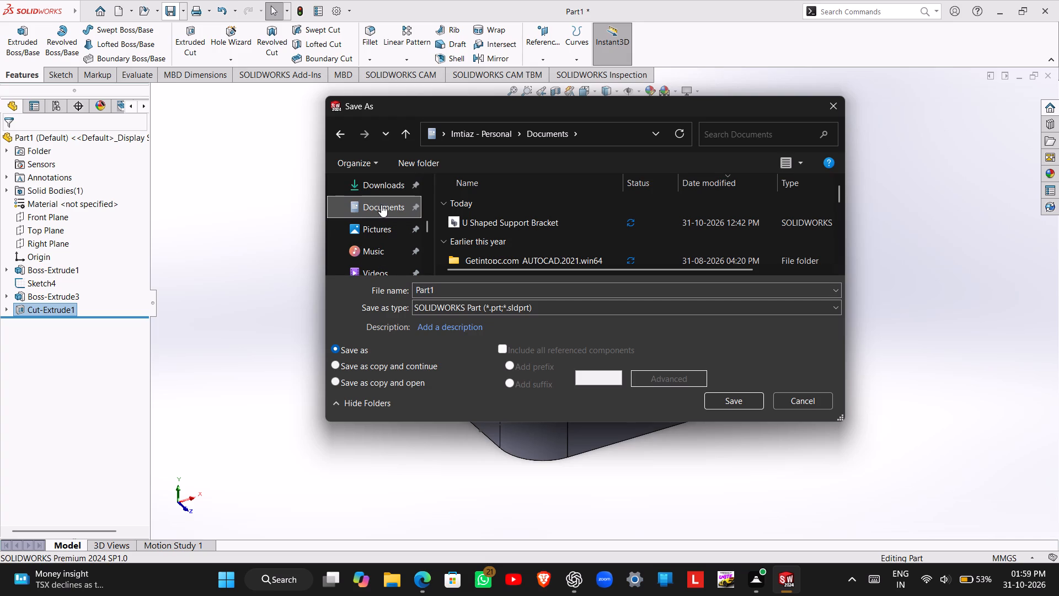
{"action": "double_click", "coordinate": [462, 289]}
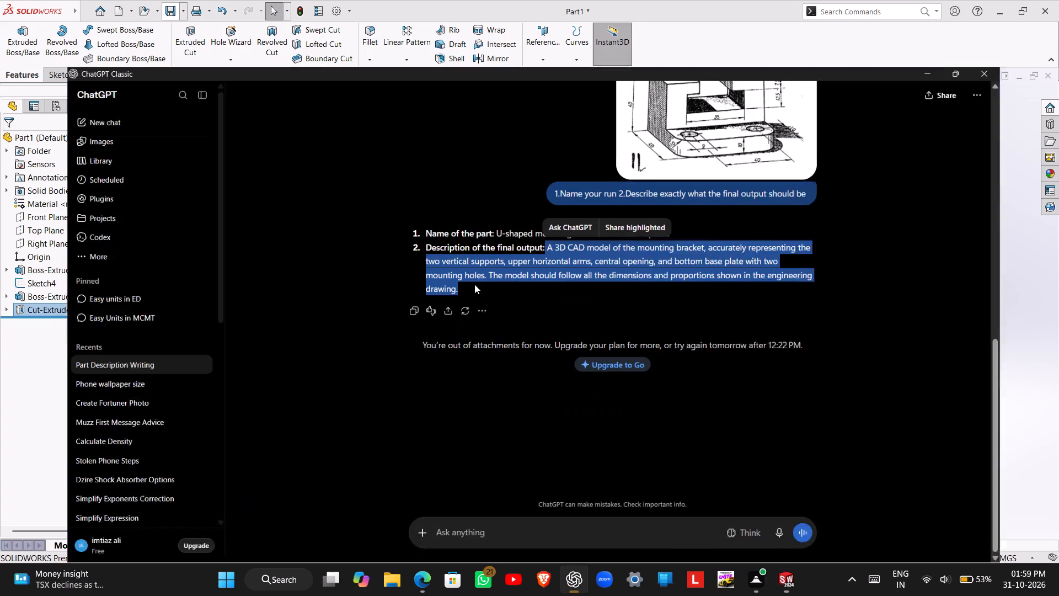
{"action": "left_click", "coordinate": [552, 258]}
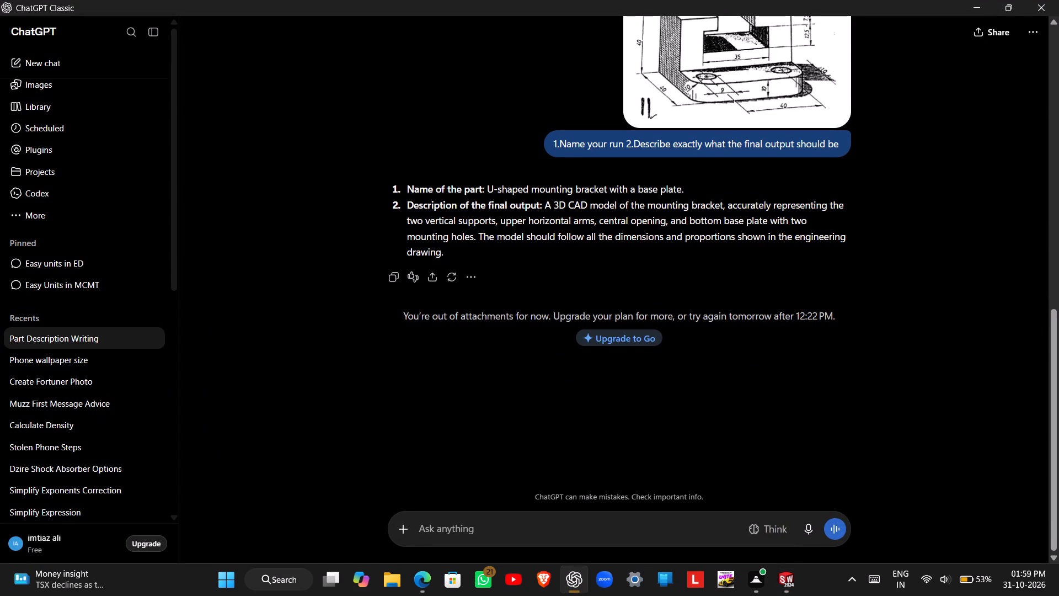
{"action": "left_click_drag", "start_coordinate": [484, 185], "coordinate": [686, 188]}
{"action": "key", "text": "ctrl+c"}
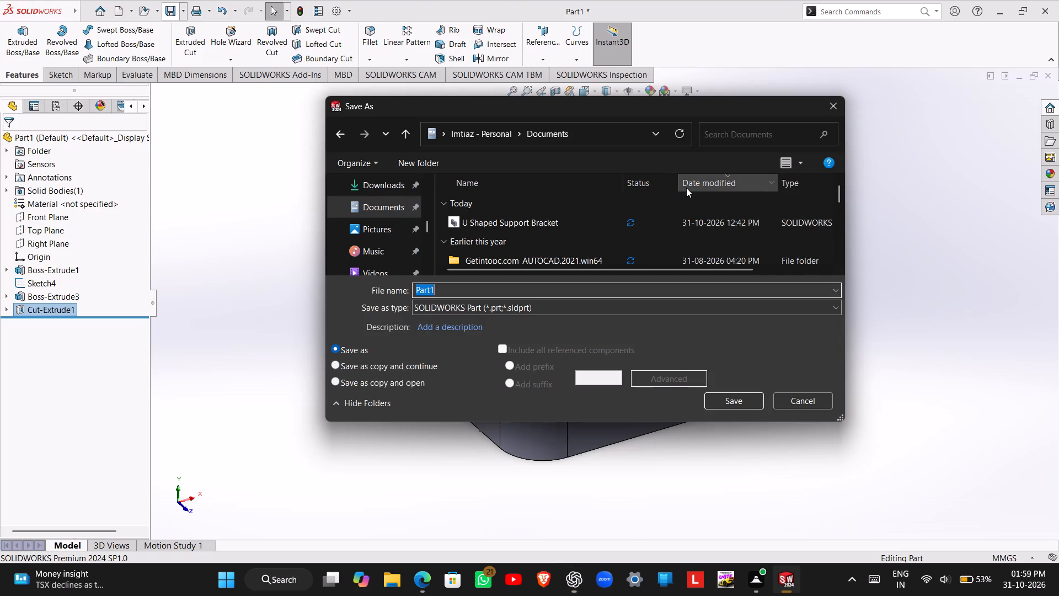
{"action": "key", "text": "ctrl+v"}
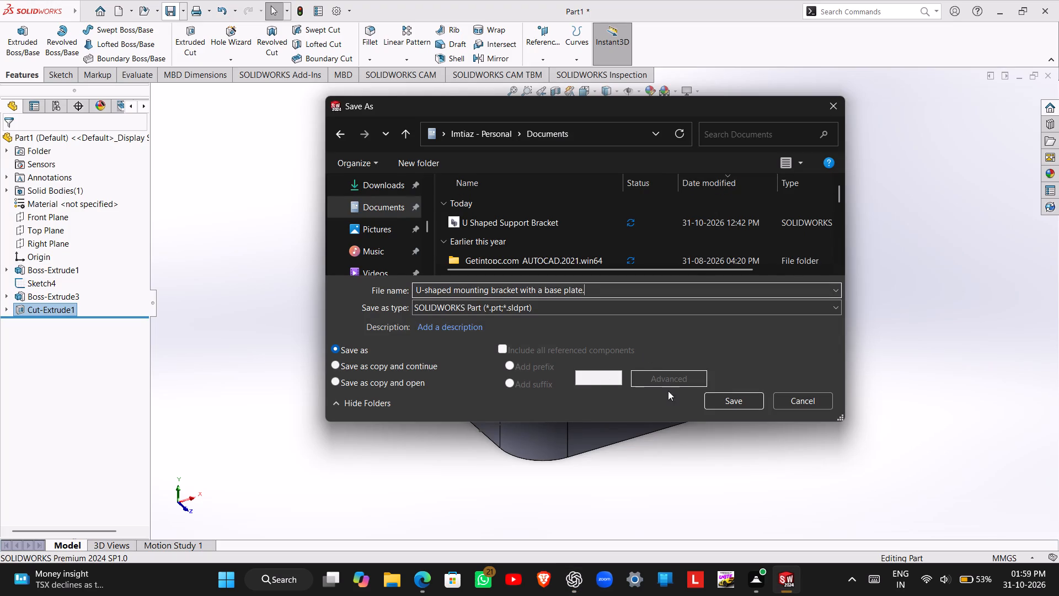
{"action": "left_click", "coordinate": [725, 400]}
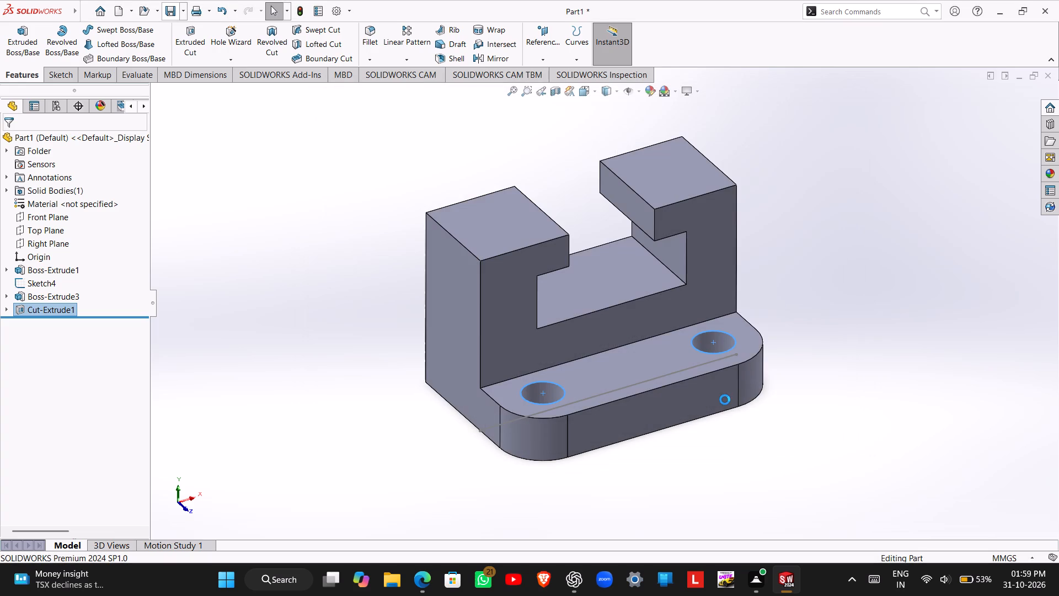